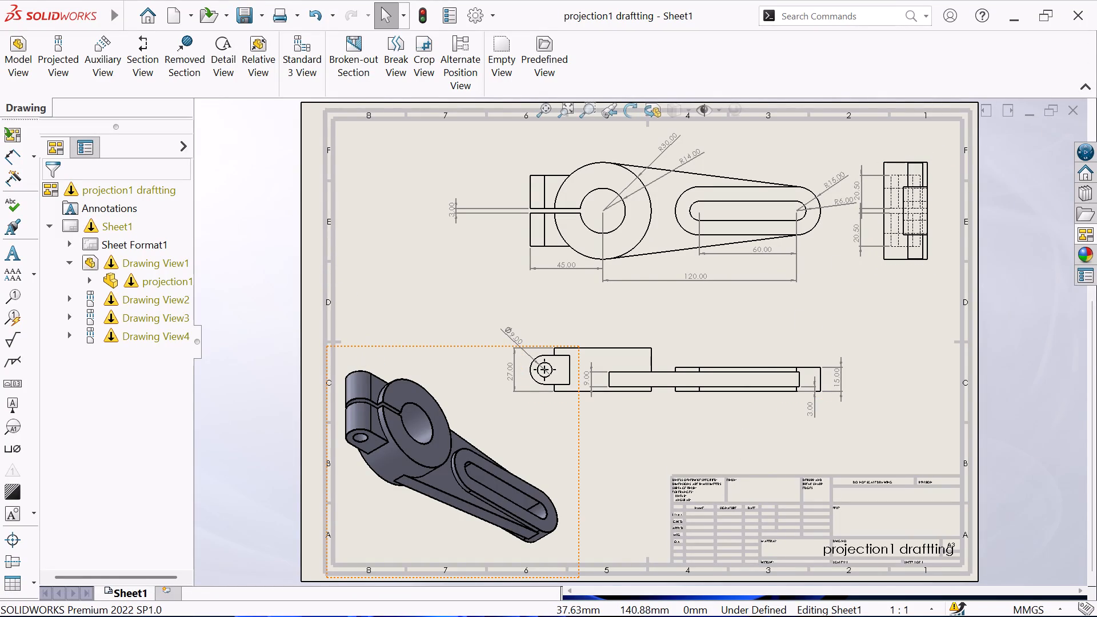
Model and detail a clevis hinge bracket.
Create a new part document.
{"action": "key", "text": "ctrl+n"}
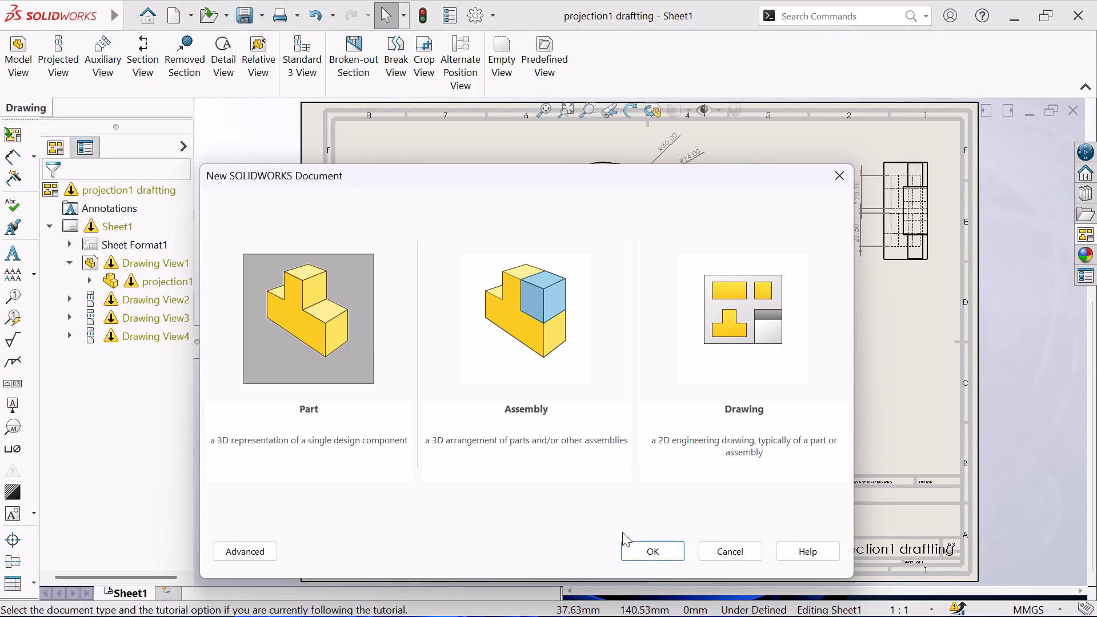
{"action": "left_click", "coordinate": [647, 551]}
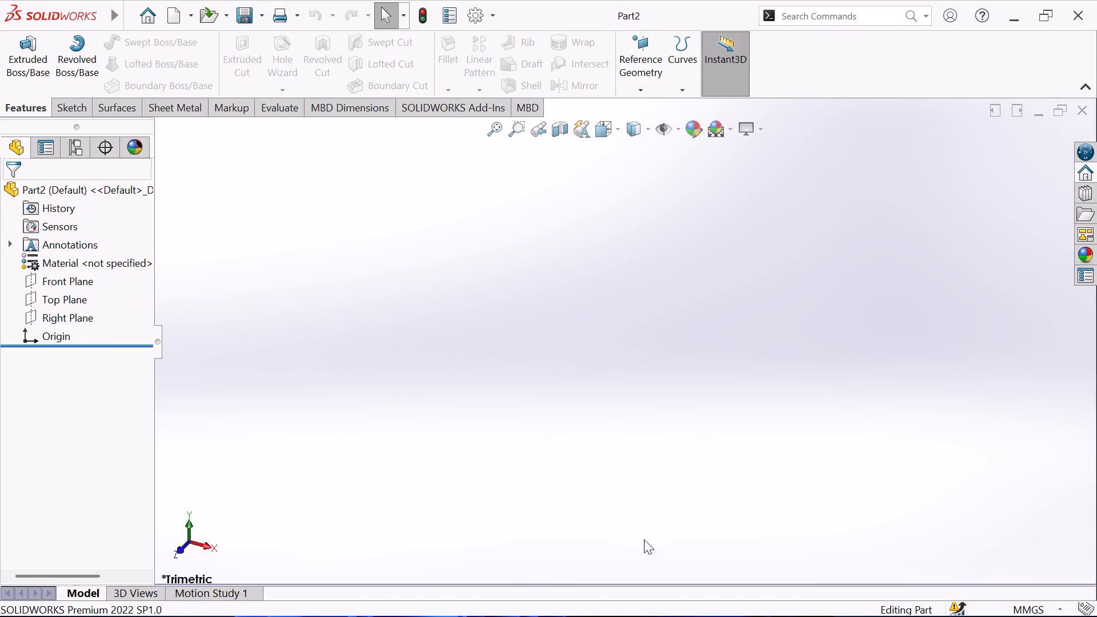
Start a sketch on the Front Plane and draw a long horizontal centerline through the origin.
{"action": "left_click", "coordinate": [54, 279]}
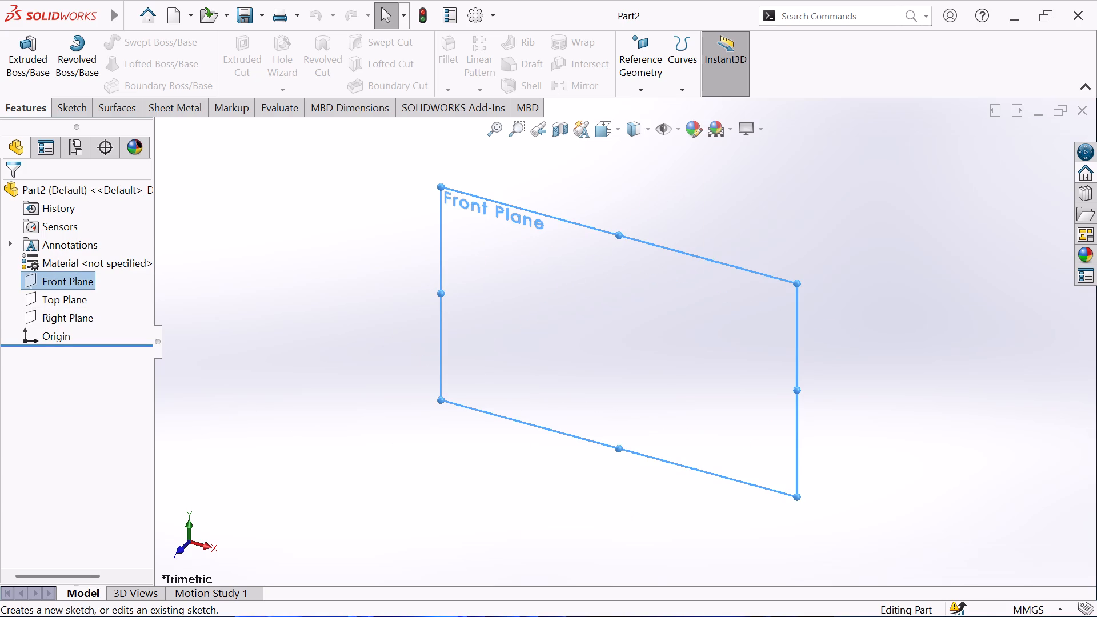
{"action": "left_click", "coordinate": [66, 115]}
{"action": "left_click", "coordinate": [16, 41]}
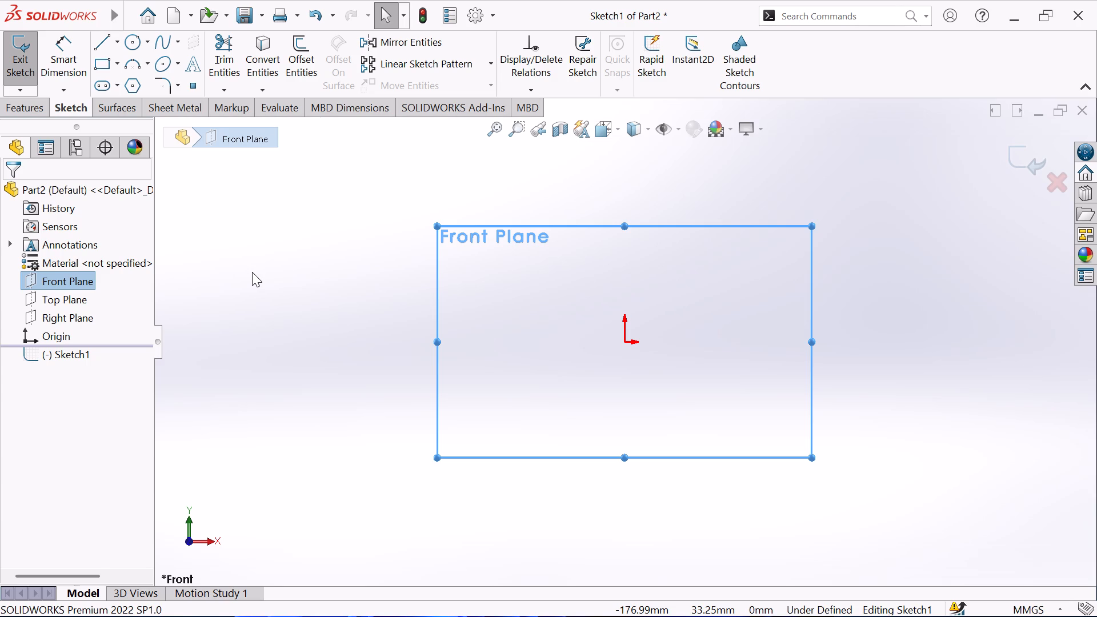
{"action": "left_click", "coordinate": [114, 36]}
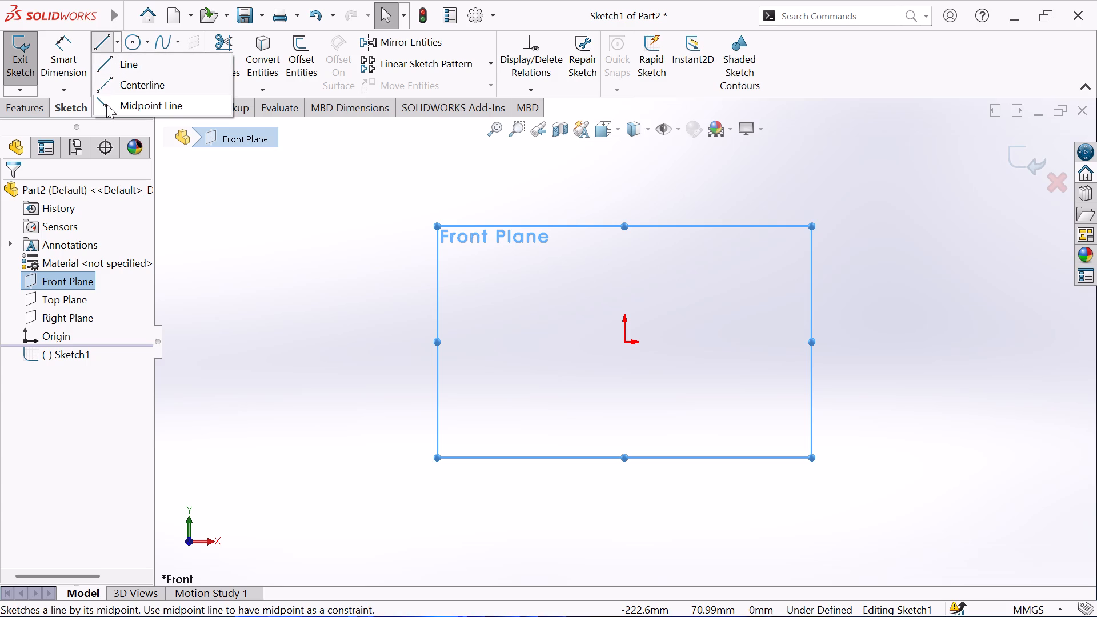
{"action": "left_click", "coordinate": [105, 84]}
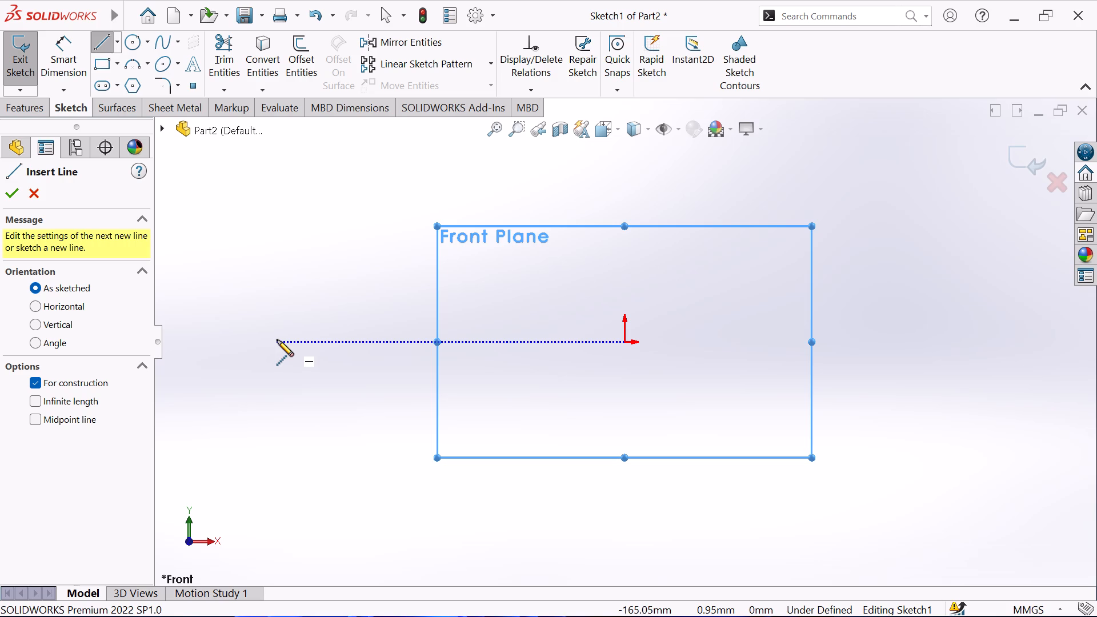
{"action": "left_click", "coordinate": [277, 341]}
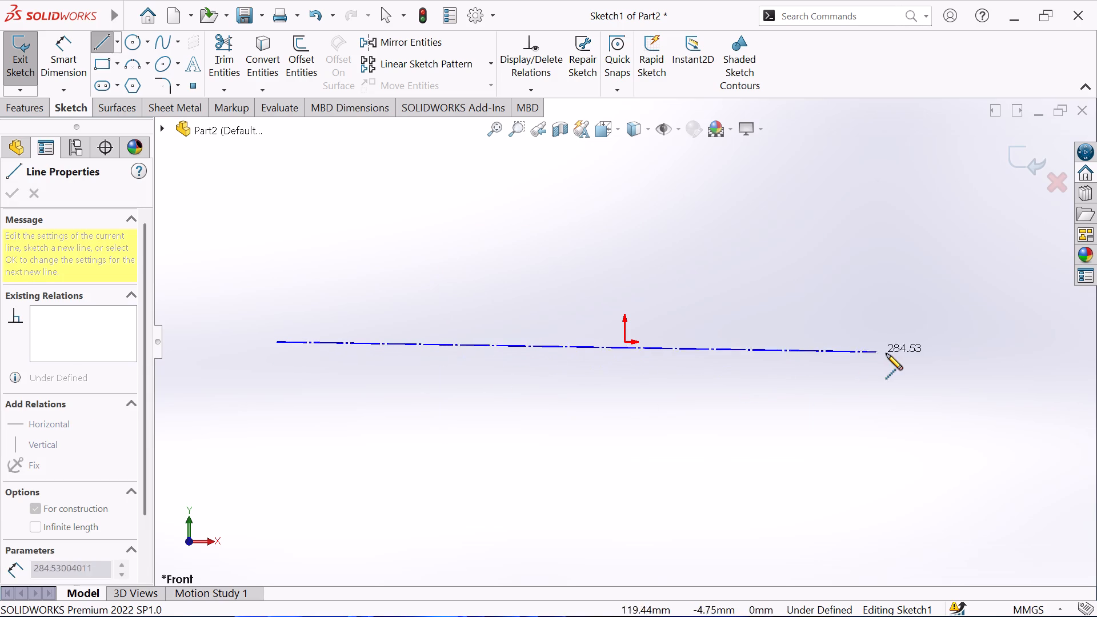
{"action": "left_click", "coordinate": [918, 340]}
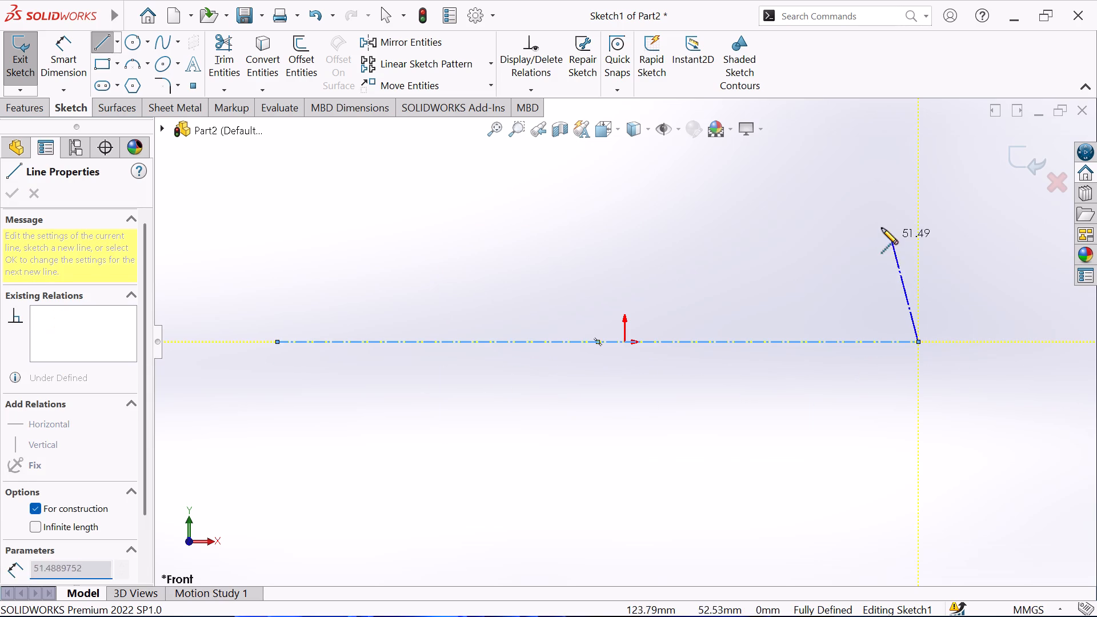
{"action": "right_click", "coordinate": [881, 226]}
{"action": "left_click", "coordinate": [907, 235]}
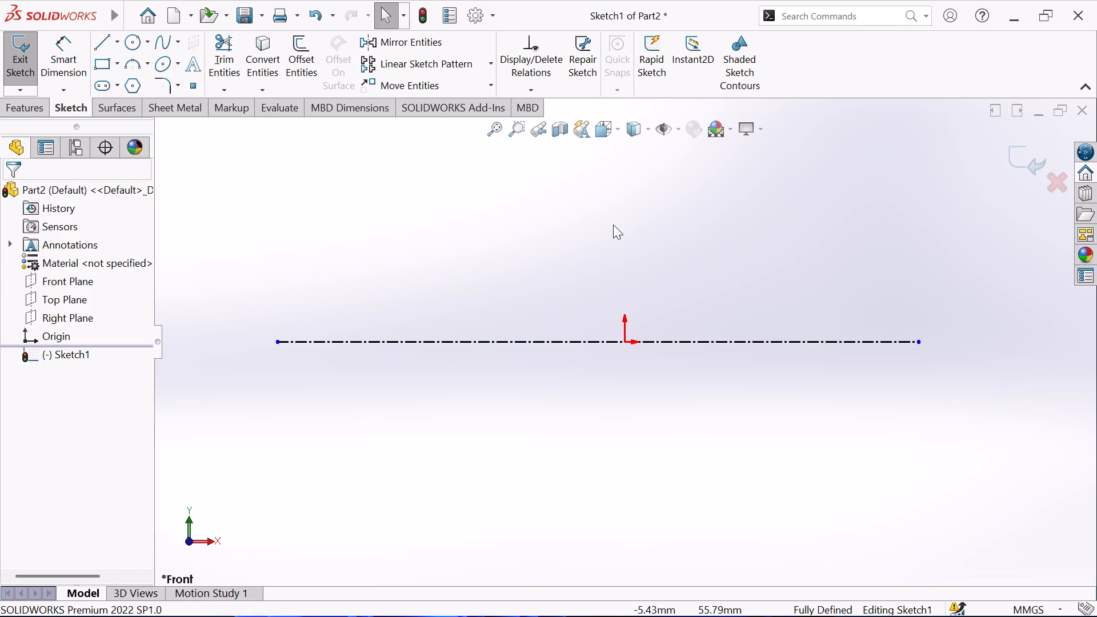
Draw a vertical centerline about 194 mm long through the origin, crossing the horizontal centerline.
{"action": "left_click", "coordinate": [118, 48]}
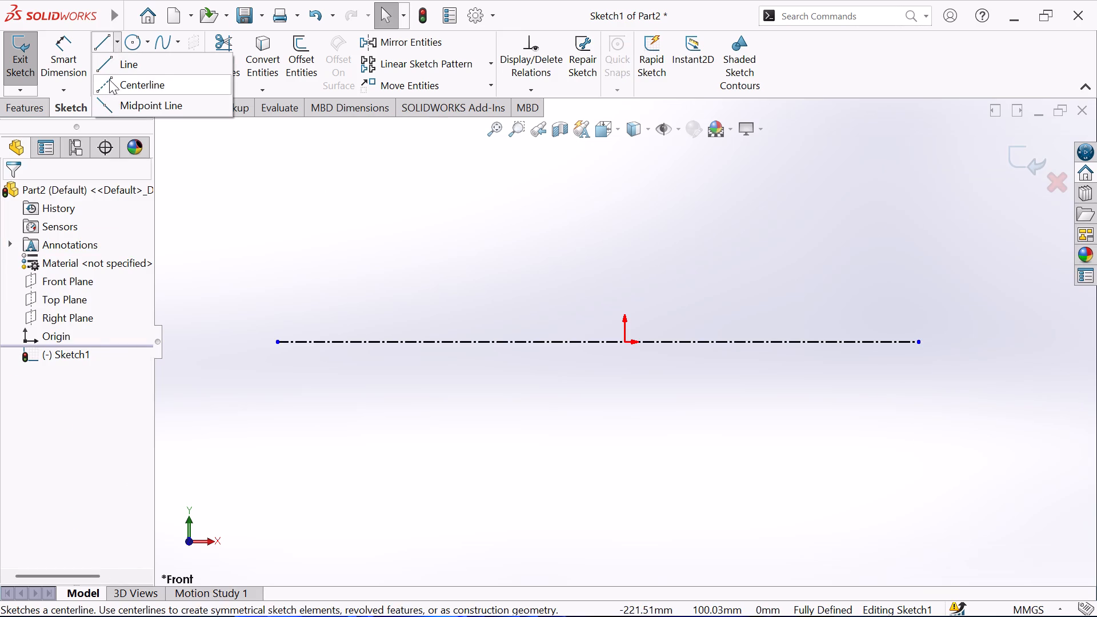
{"action": "left_click", "coordinate": [109, 84]}
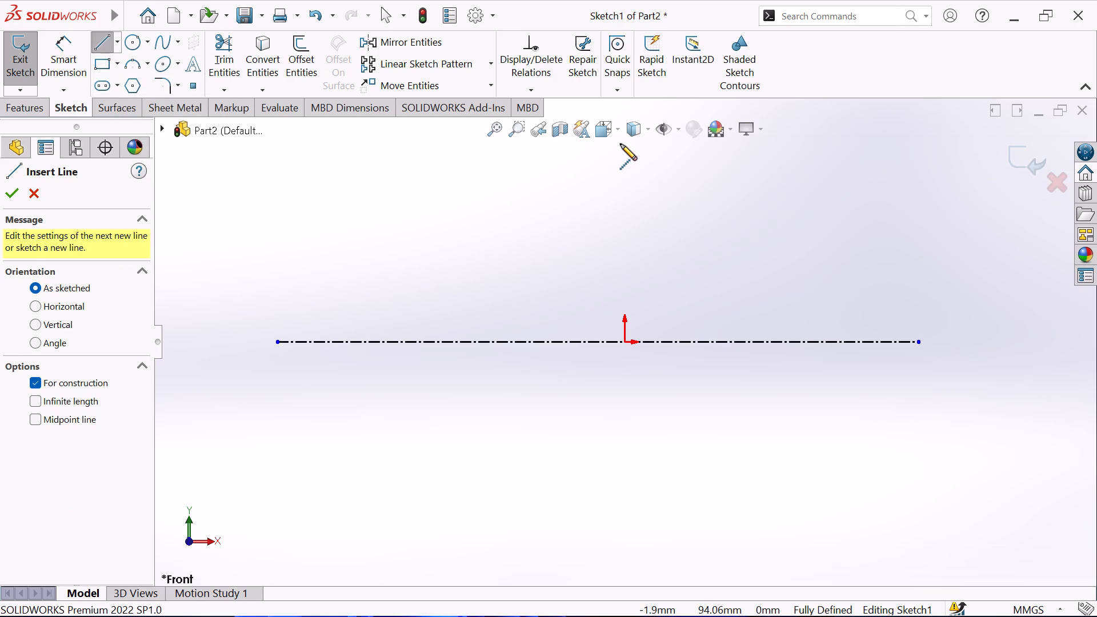
{"action": "left_click", "coordinate": [622, 144]}
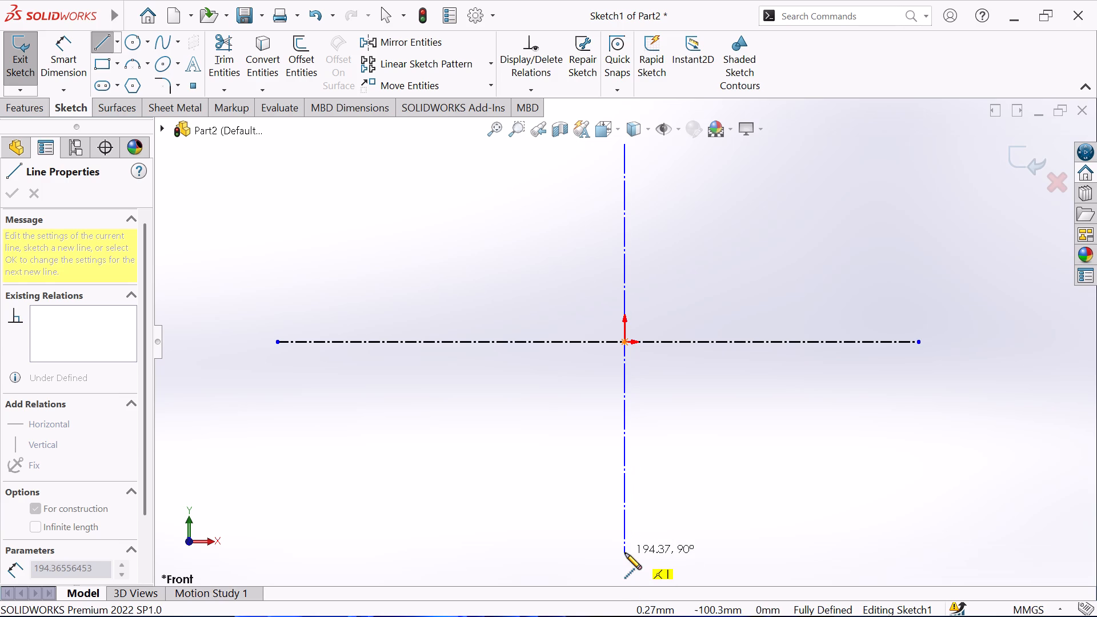
{"action": "left_click", "coordinate": [625, 551]}
{"action": "right_click", "coordinate": [518, 431]}
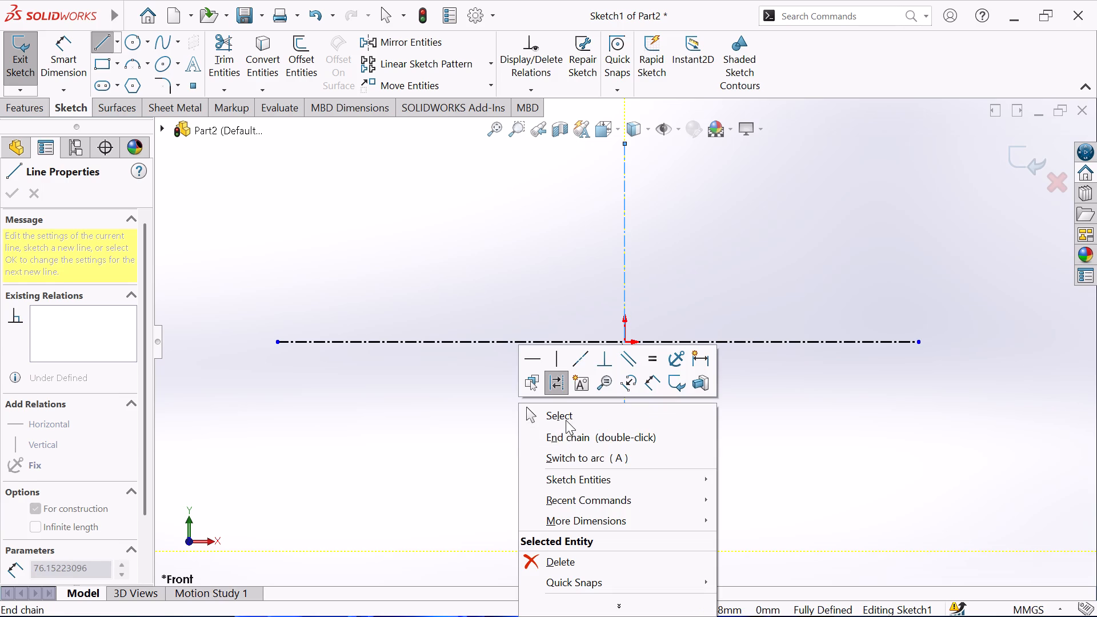
{"action": "left_click", "coordinate": [566, 420]}
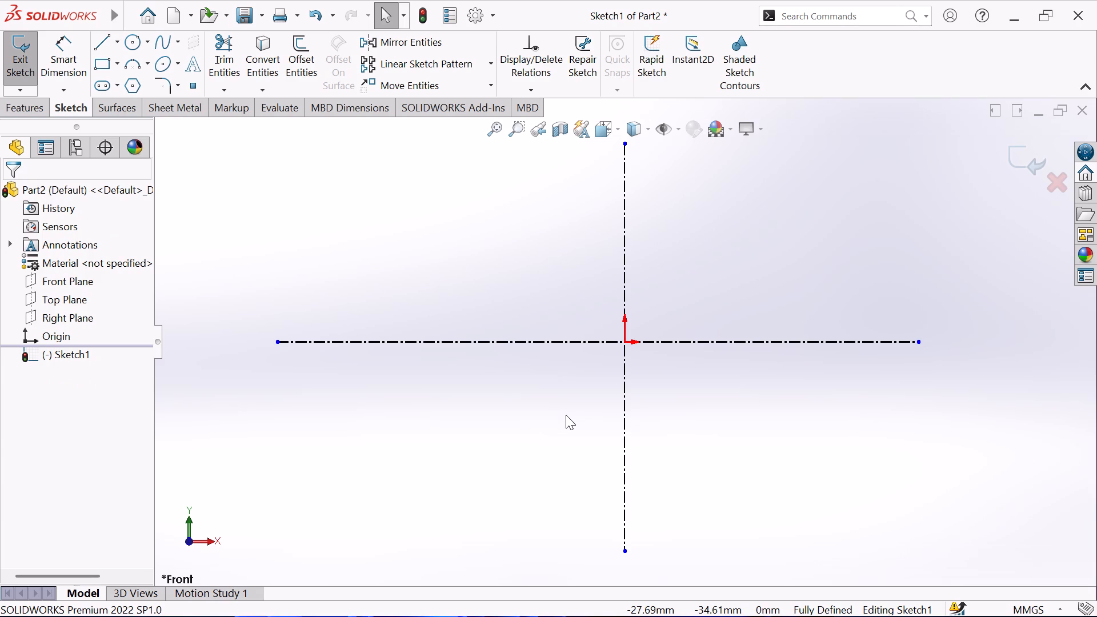
Sketch a center rectangle on the origin, about 67 mm wide and 109 mm high.
{"action": "left_click", "coordinate": [116, 59]}
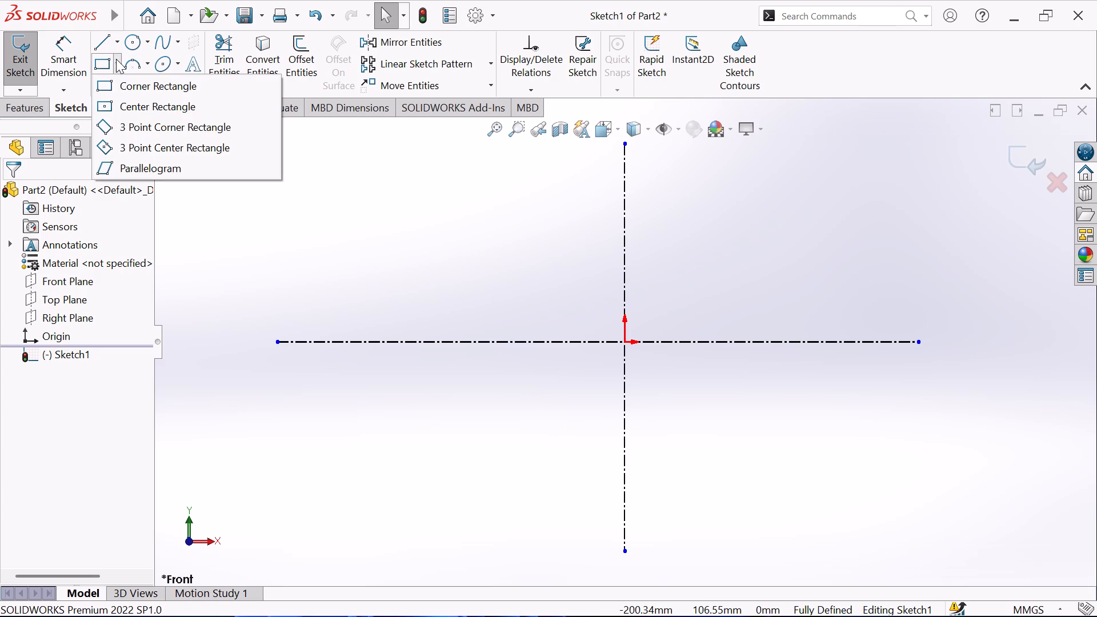
{"action": "left_click", "coordinate": [103, 108]}
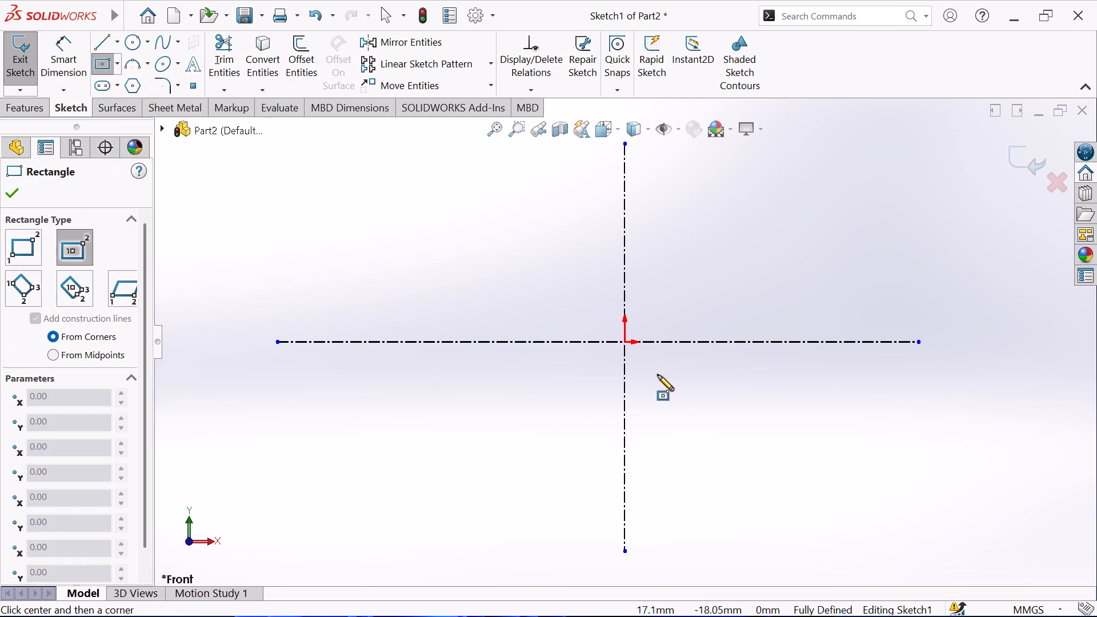
{"action": "left_click", "coordinate": [622, 340]}
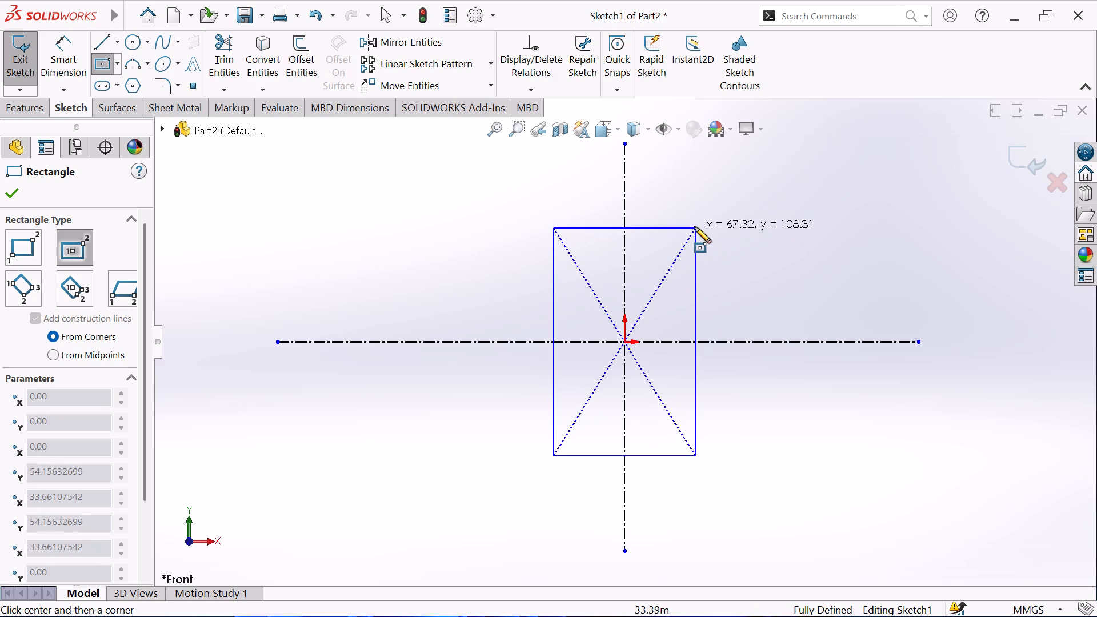
{"action": "left_click", "coordinate": [695, 227]}
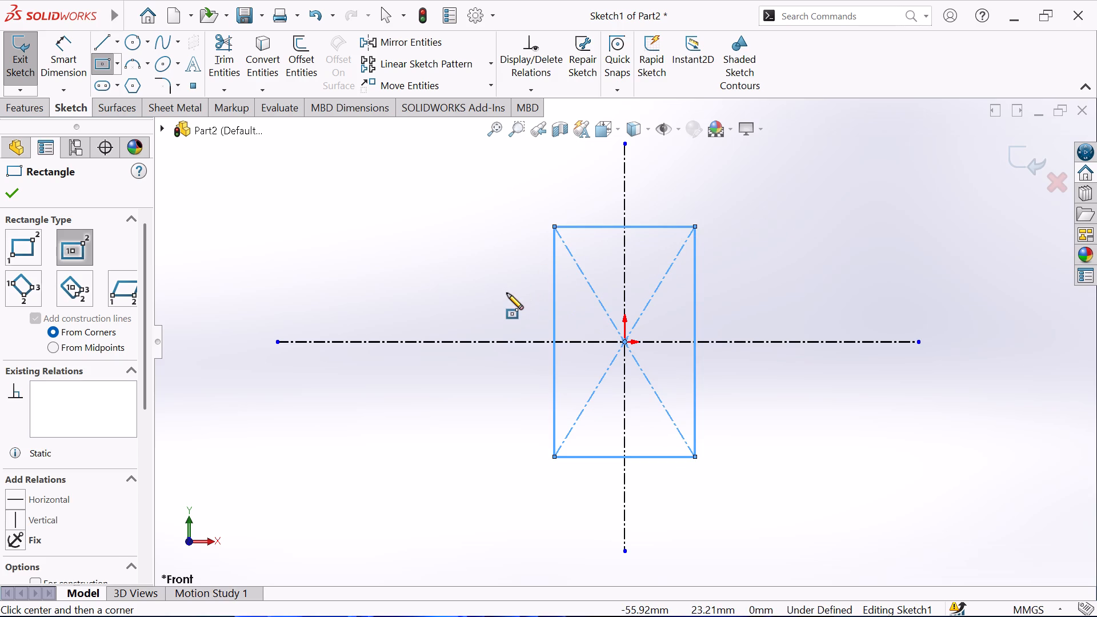
{"action": "right_click", "coordinate": [507, 293]}
{"action": "left_click", "coordinate": [547, 303]}
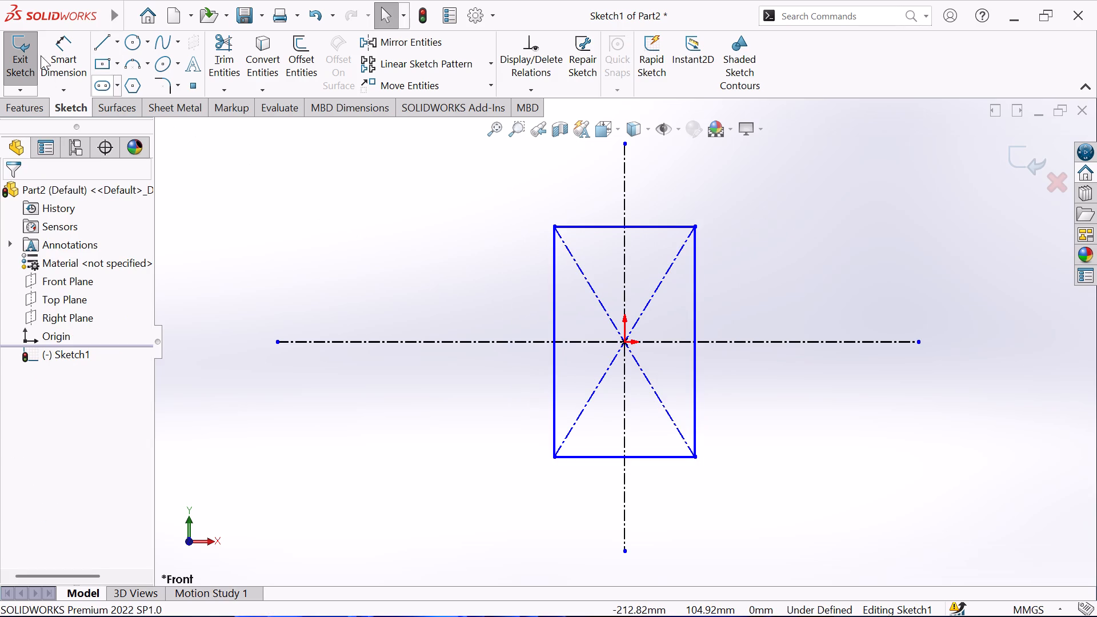
Dimension the rectangle to 135 mm high and 90 mm wide.
{"action": "left_click", "coordinate": [77, 50]}
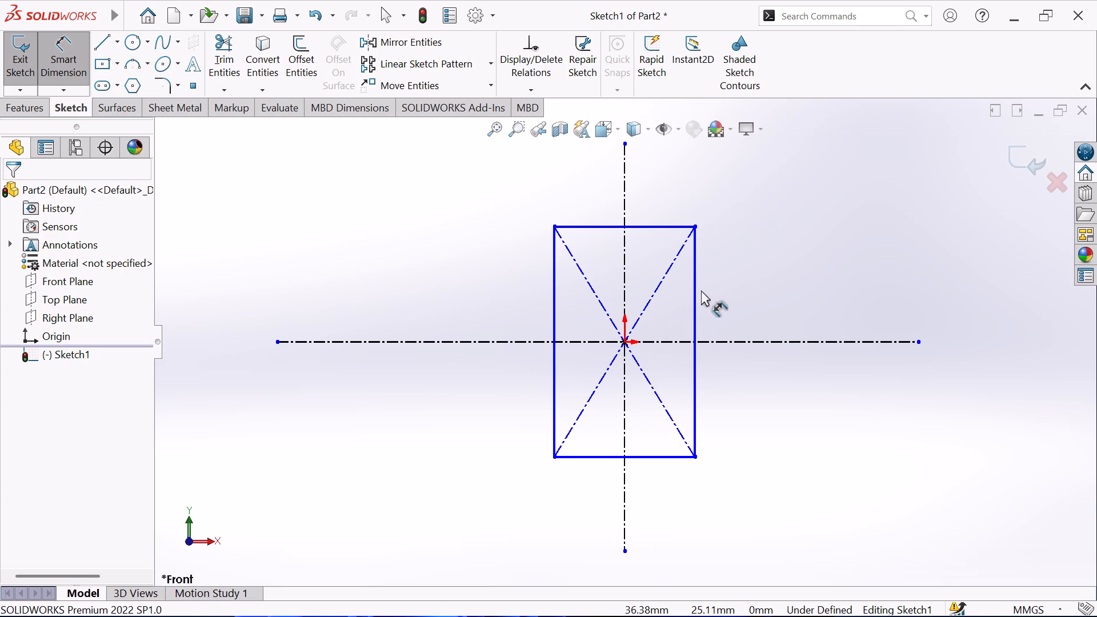
{"action": "left_click", "coordinate": [695, 311]}
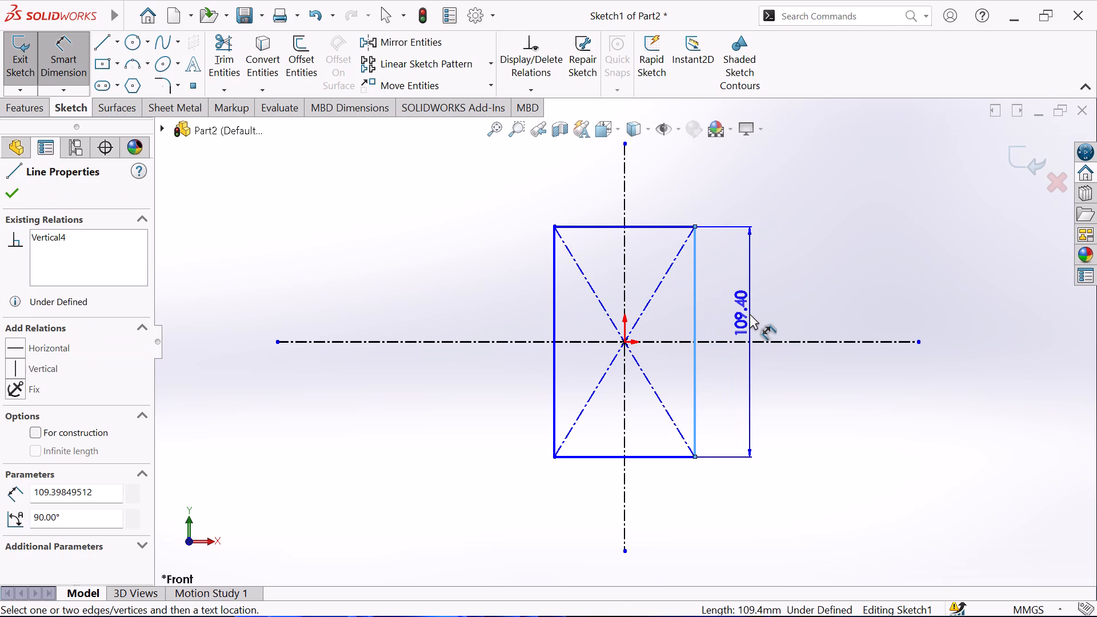
{"action": "left_click", "coordinate": [750, 314]}
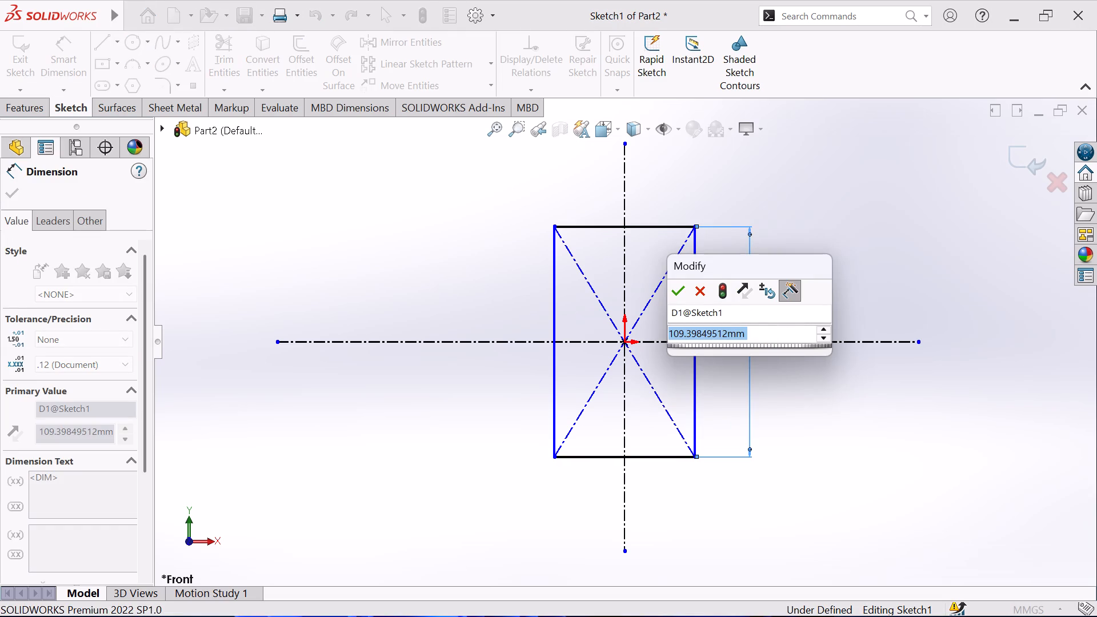
{"action": "key", "text": "1"}
{"action": "type", "text": "35"}
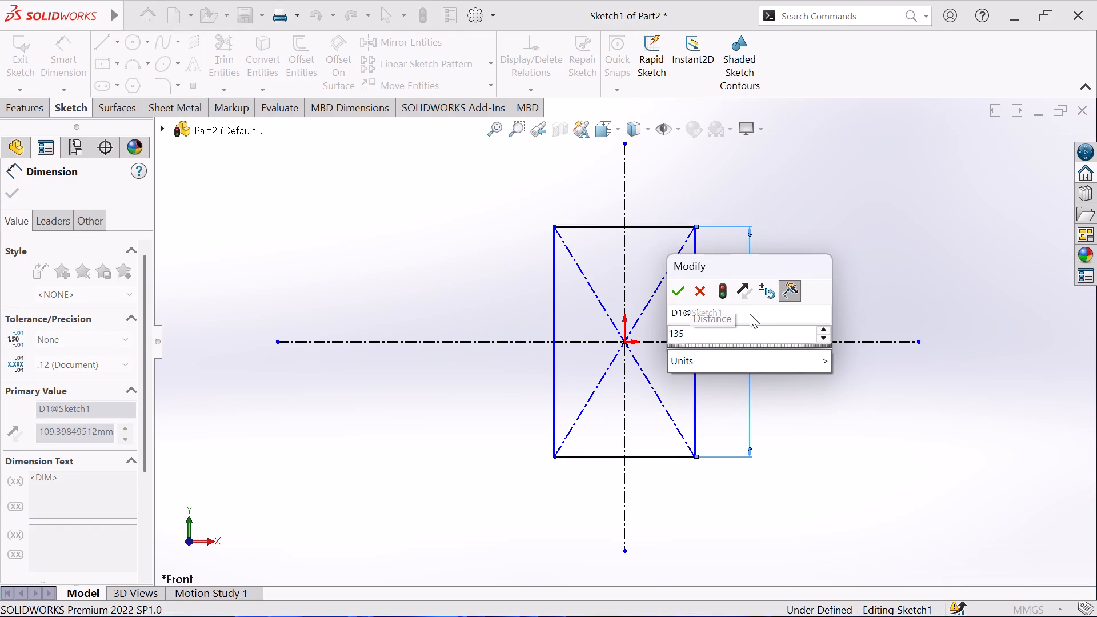
{"action": "key", "text": "Return"}
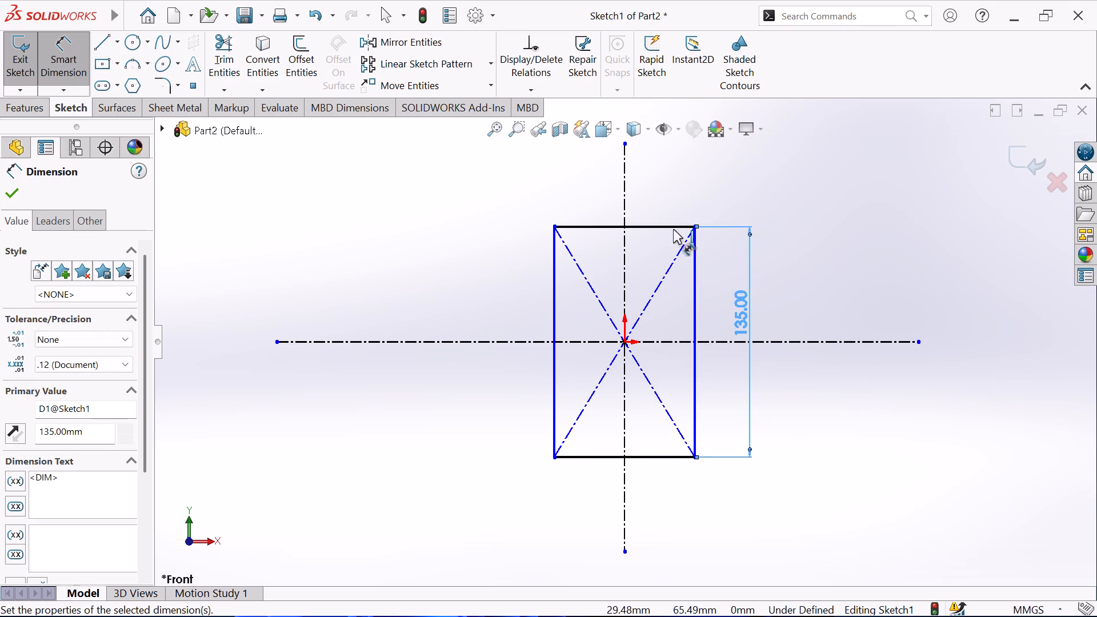
{"action": "left_click", "coordinate": [669, 229]}
{"action": "left_click", "coordinate": [648, 184]}
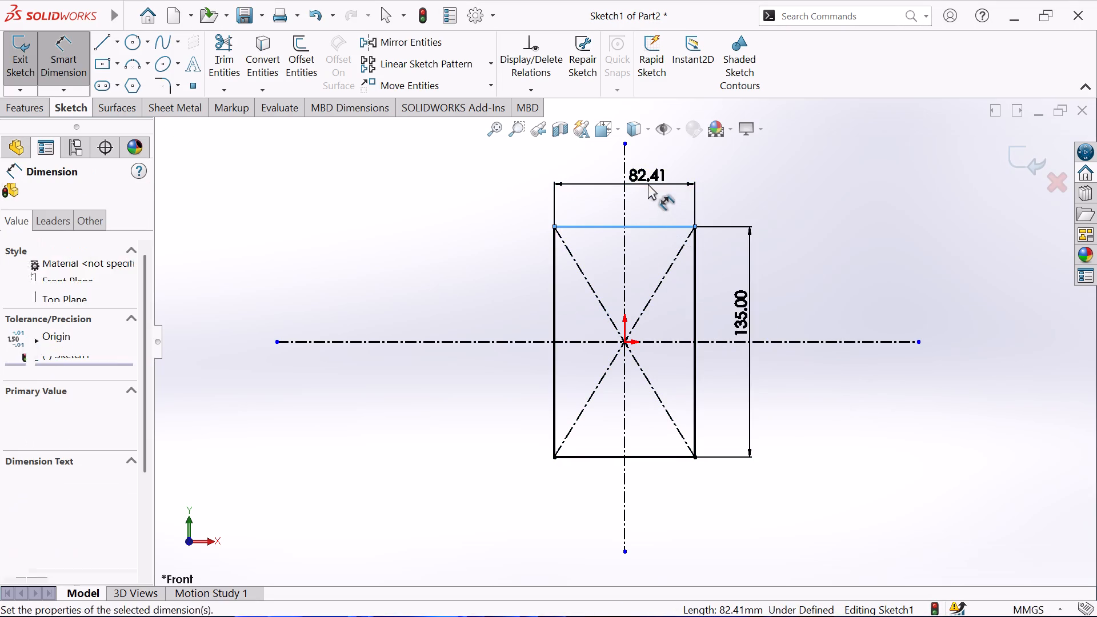
{"action": "type", "text": "90"}
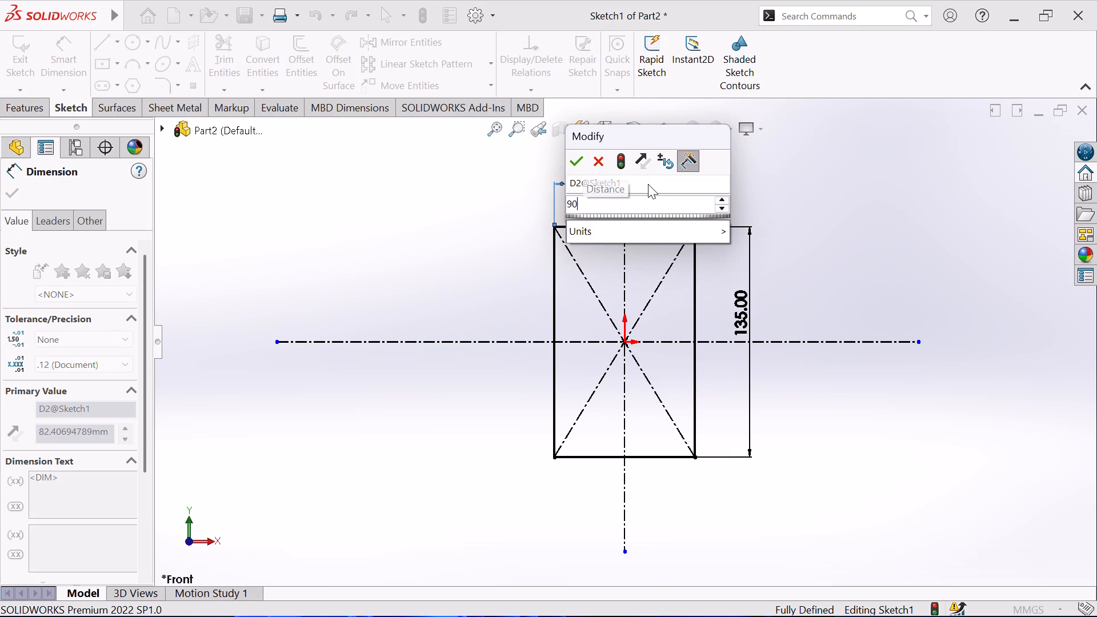
{"action": "key", "text": "Return"}
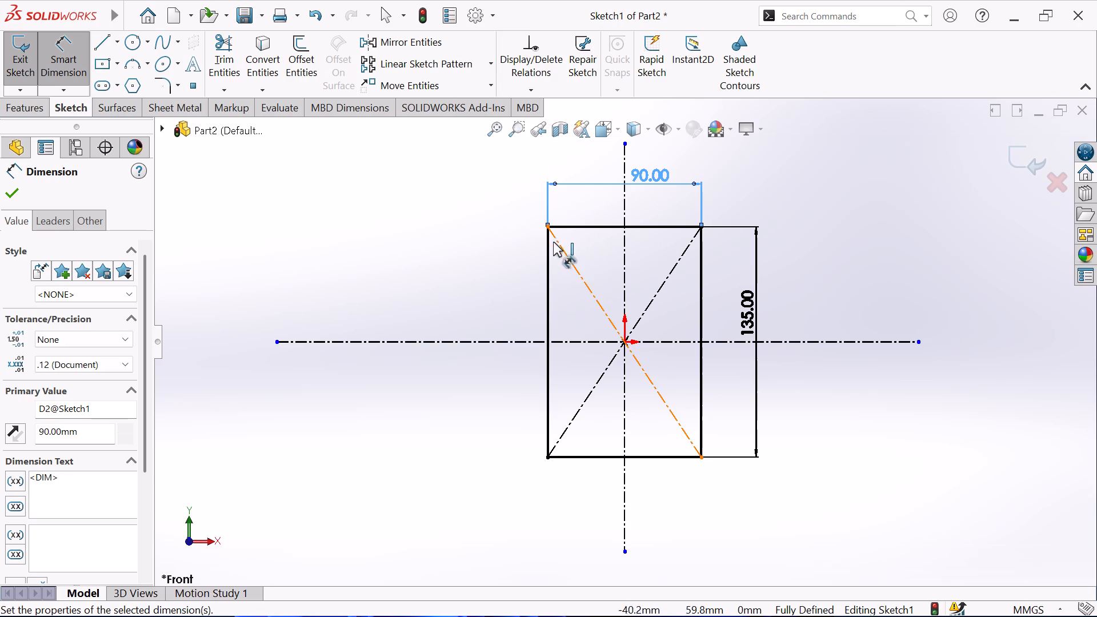
{"action": "right_click", "coordinate": [353, 274]}
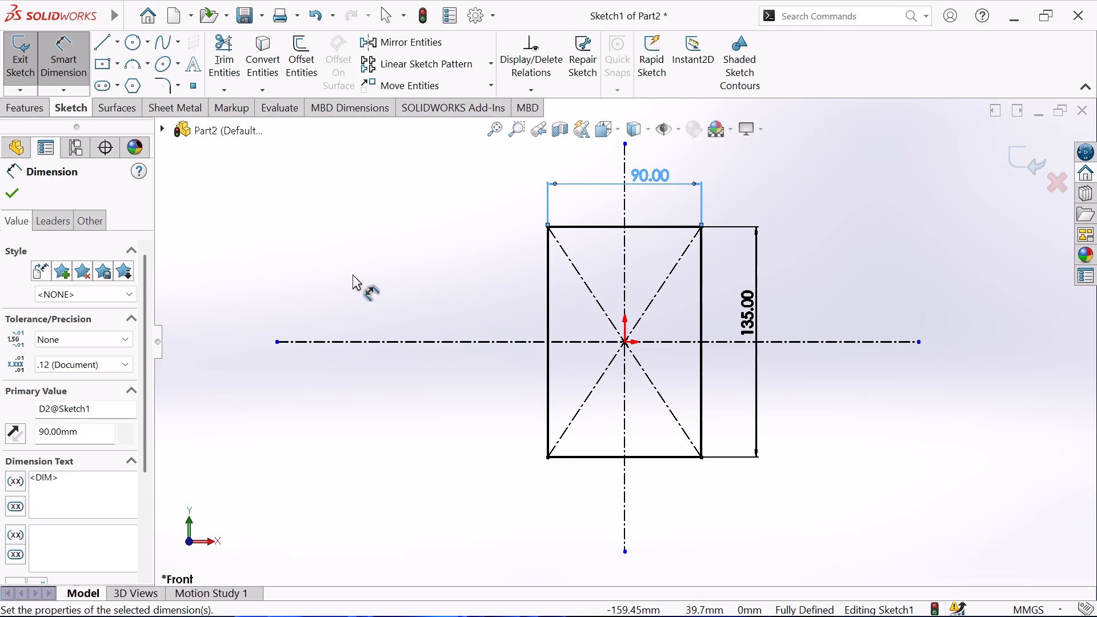
{"action": "left_click", "coordinate": [431, 330]}
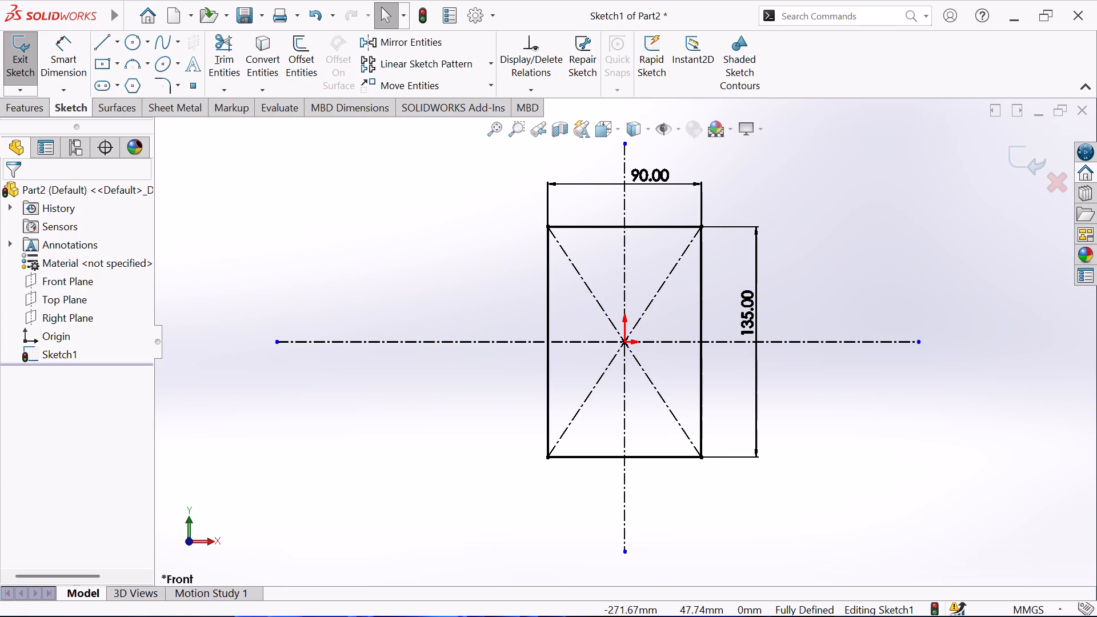
Extrude the rectangle as a boss with a blind depth of 12 mm.
{"action": "left_click", "coordinate": [22, 114]}
{"action": "left_click", "coordinate": [27, 65]}
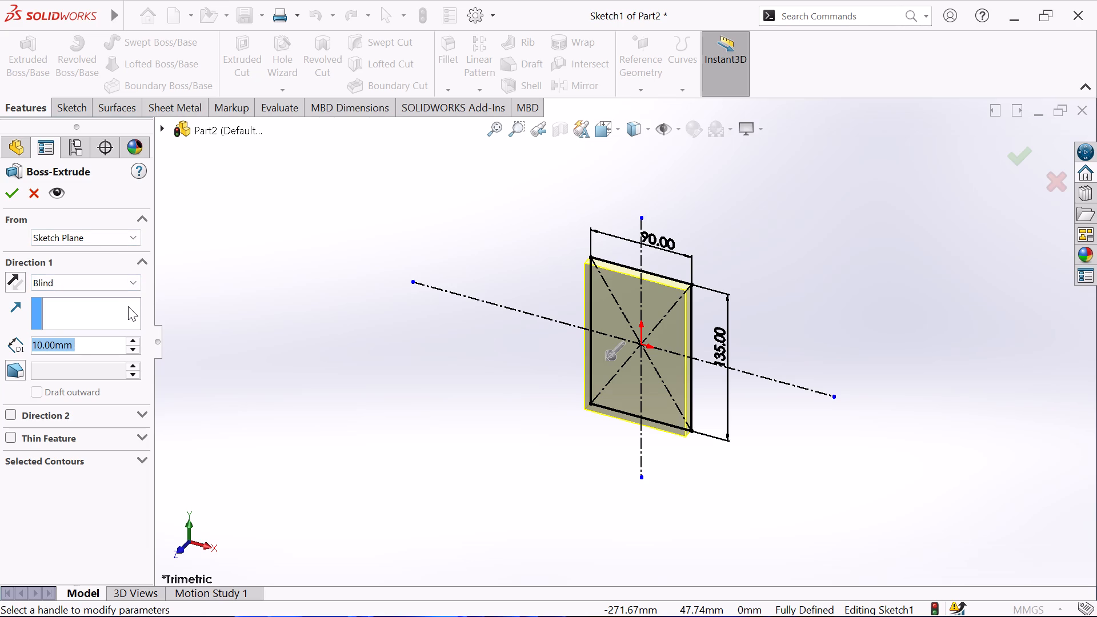
{"action": "type", "text": "12"}
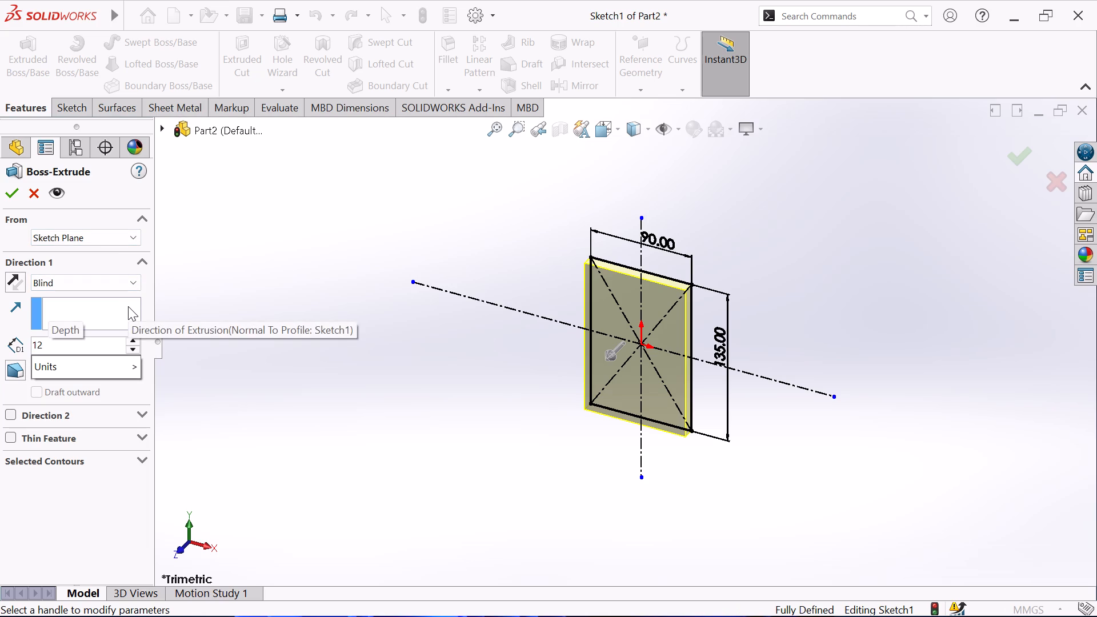
{"action": "key", "text": "Return"}
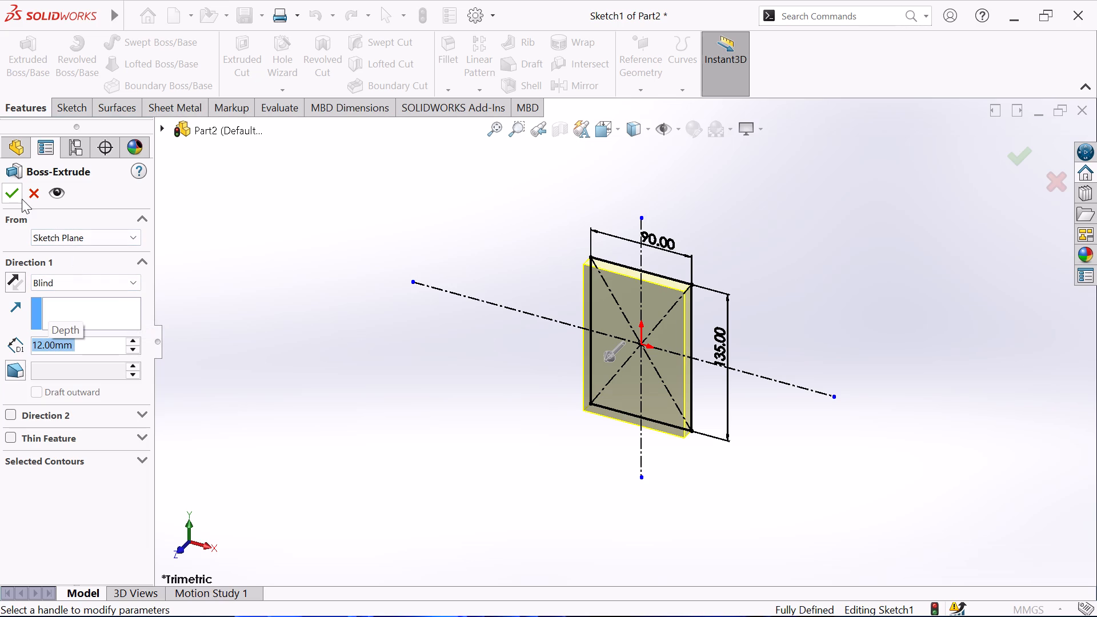
{"action": "left_click", "coordinate": [21, 198]}
{"action": "left_click", "coordinate": [302, 312]}
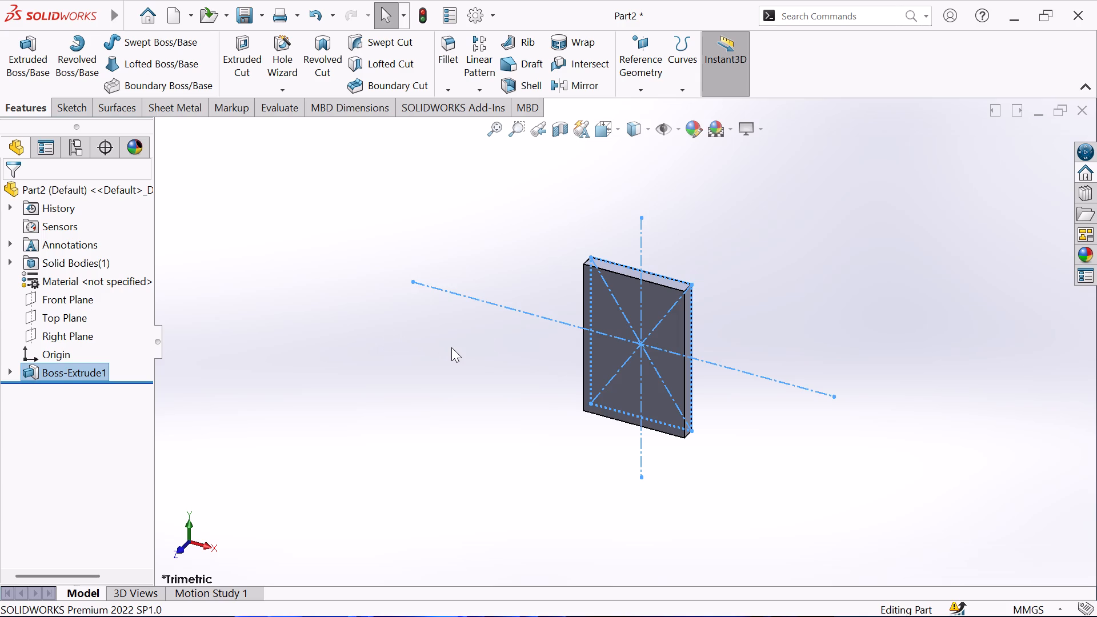
On a new sketch on the plate's front face, draw a circle of about 7.8 mm radius, about 55 mm directly below the origin.
{"action": "left_click", "coordinate": [659, 367]}
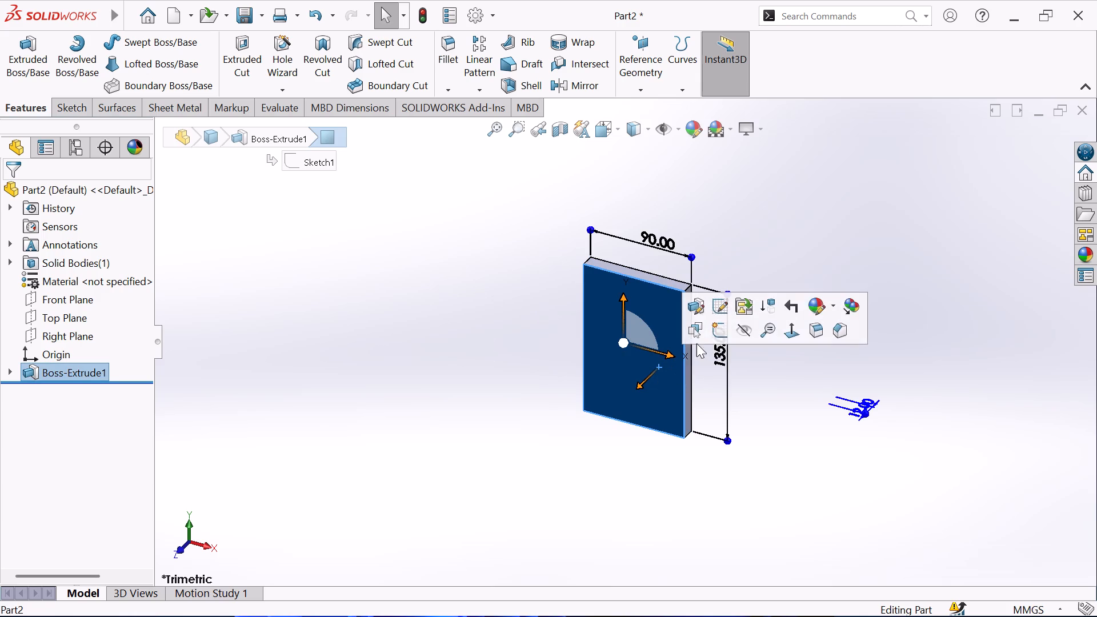
{"action": "left_click", "coordinate": [722, 329]}
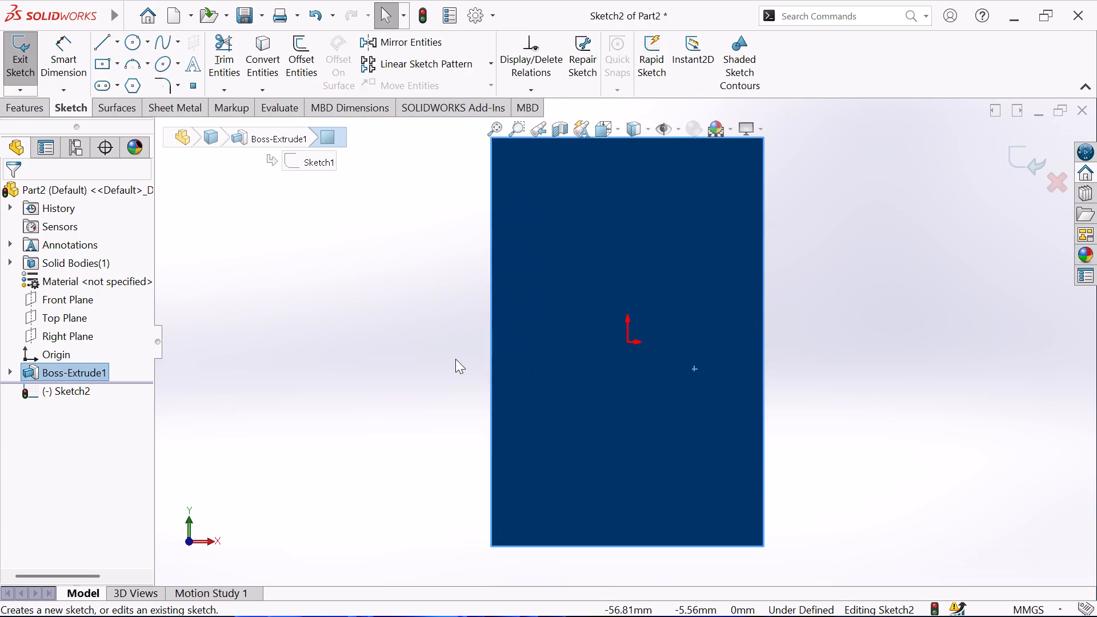
{"action": "left_click", "coordinate": [455, 359]}
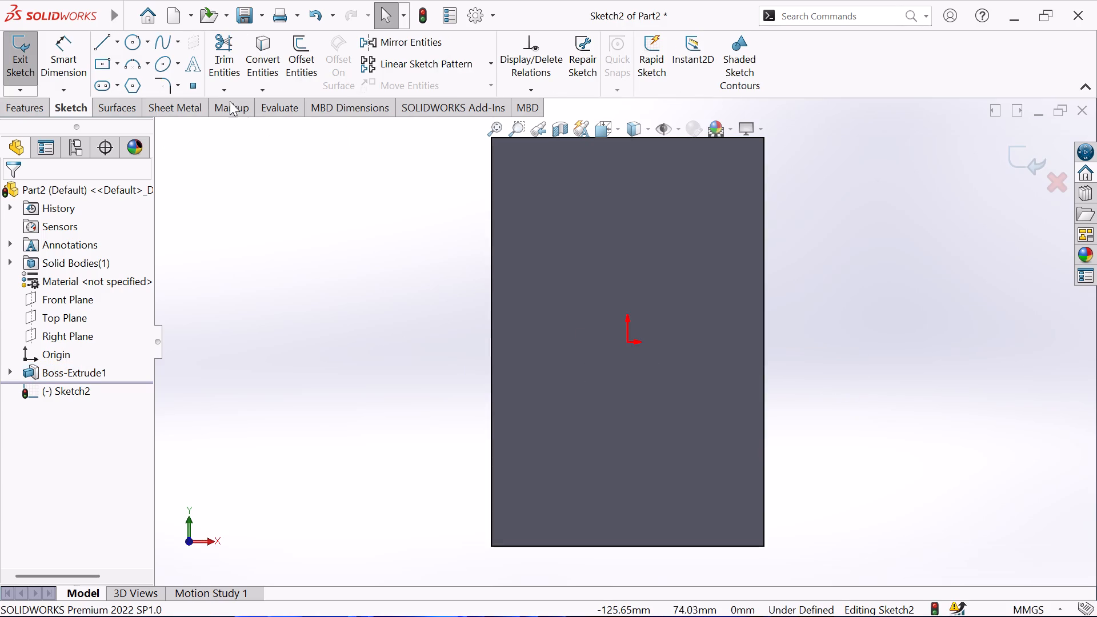
{"action": "left_click", "coordinate": [134, 42]}
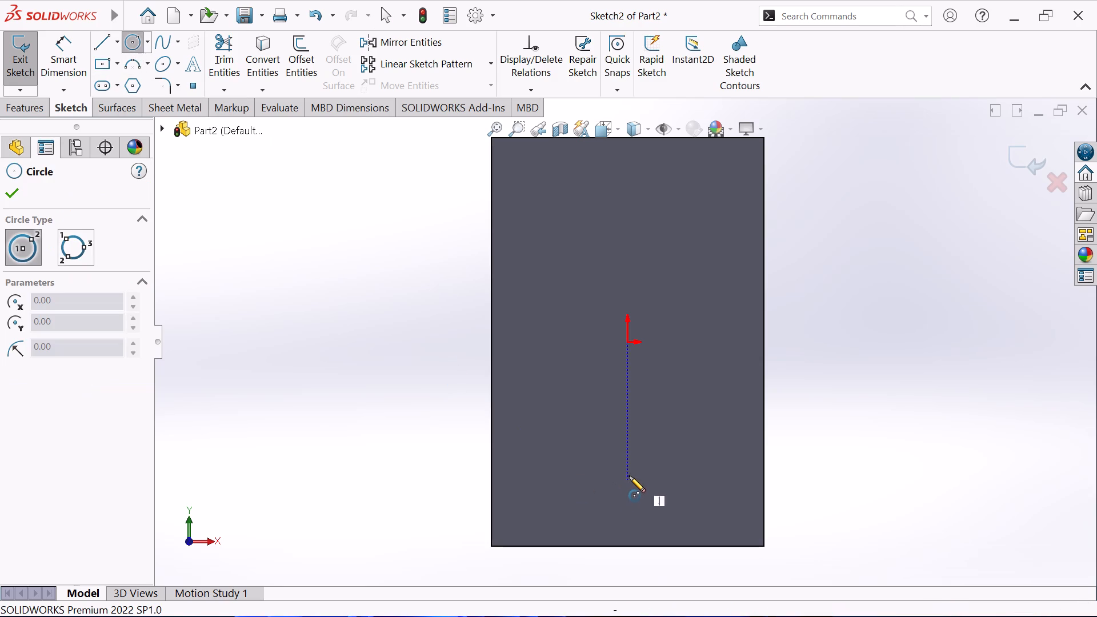
{"action": "left_click", "coordinate": [626, 507]}
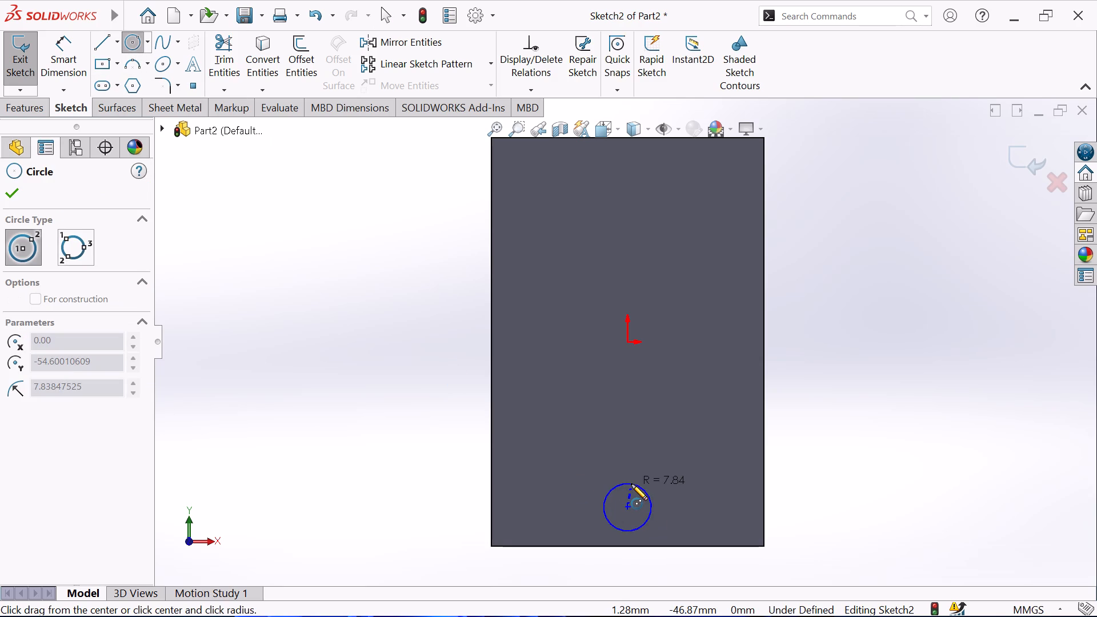
{"action": "left_click", "coordinate": [631, 484]}
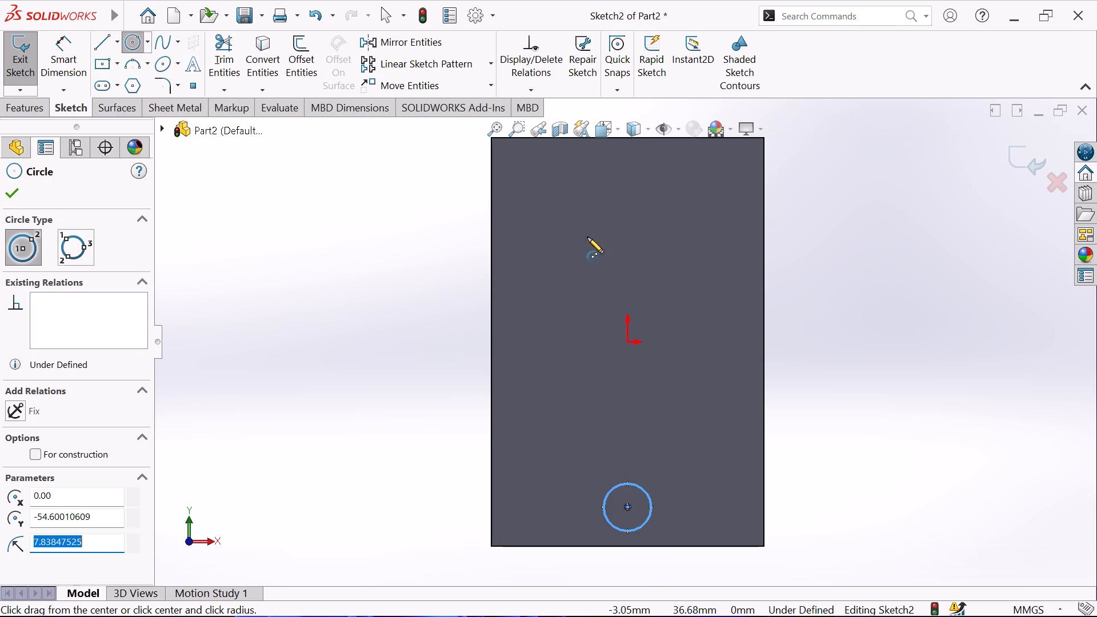
{"action": "right_click", "coordinate": [327, 331]}
{"action": "left_click", "coordinate": [413, 342]}
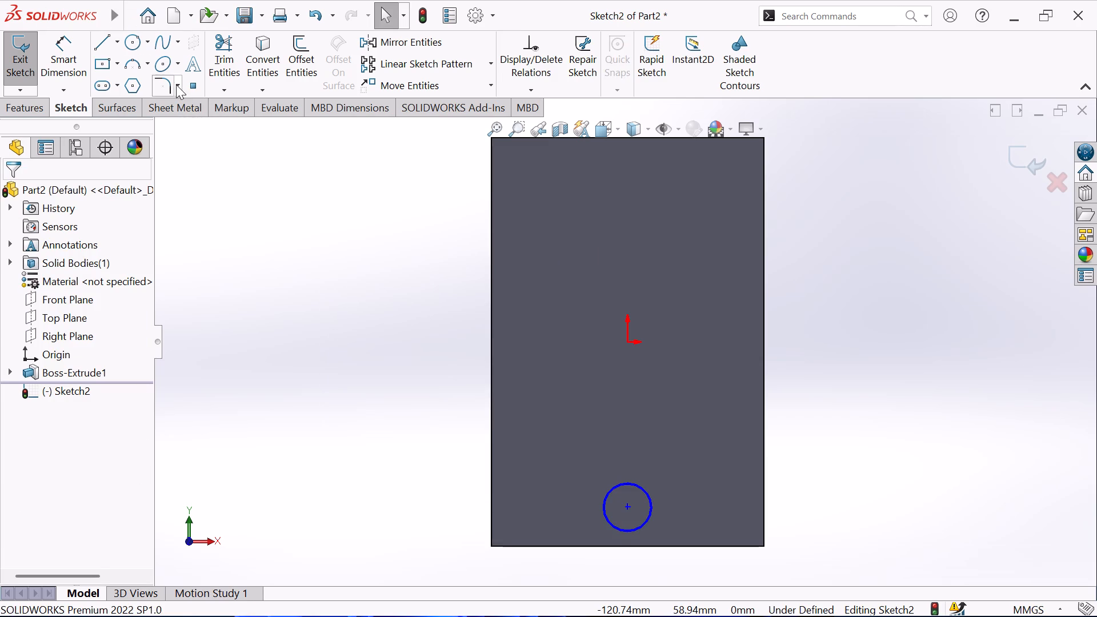
Dimension the circle's center 40 mm from the plate's right edge and 22 mm from its bottom edge.
{"action": "left_click", "coordinate": [62, 52]}
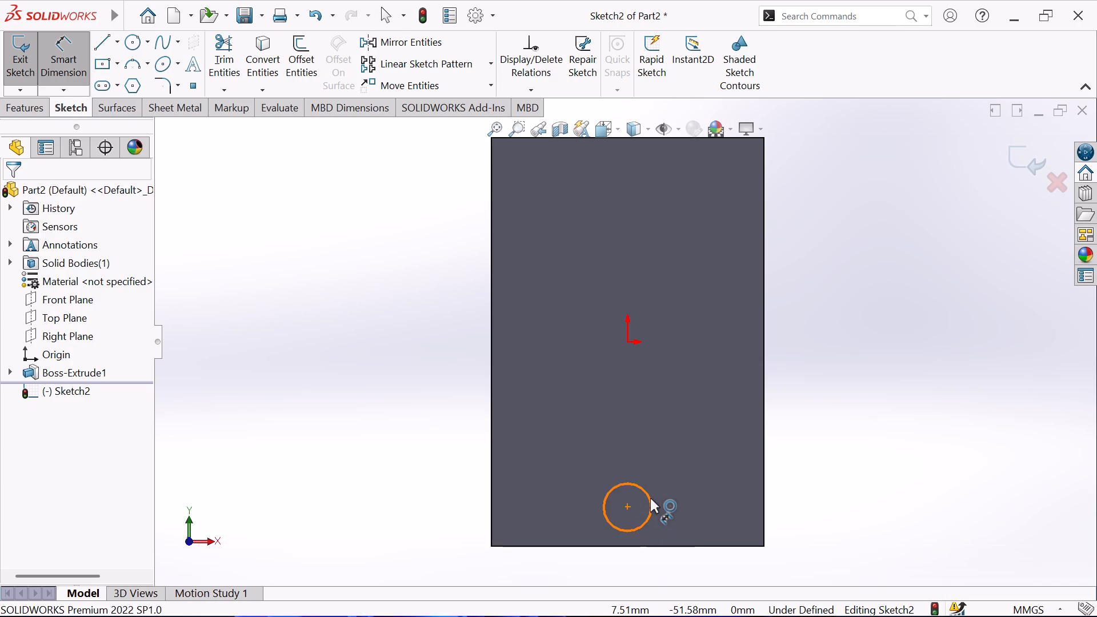
{"action": "left_click", "coordinate": [650, 498]}
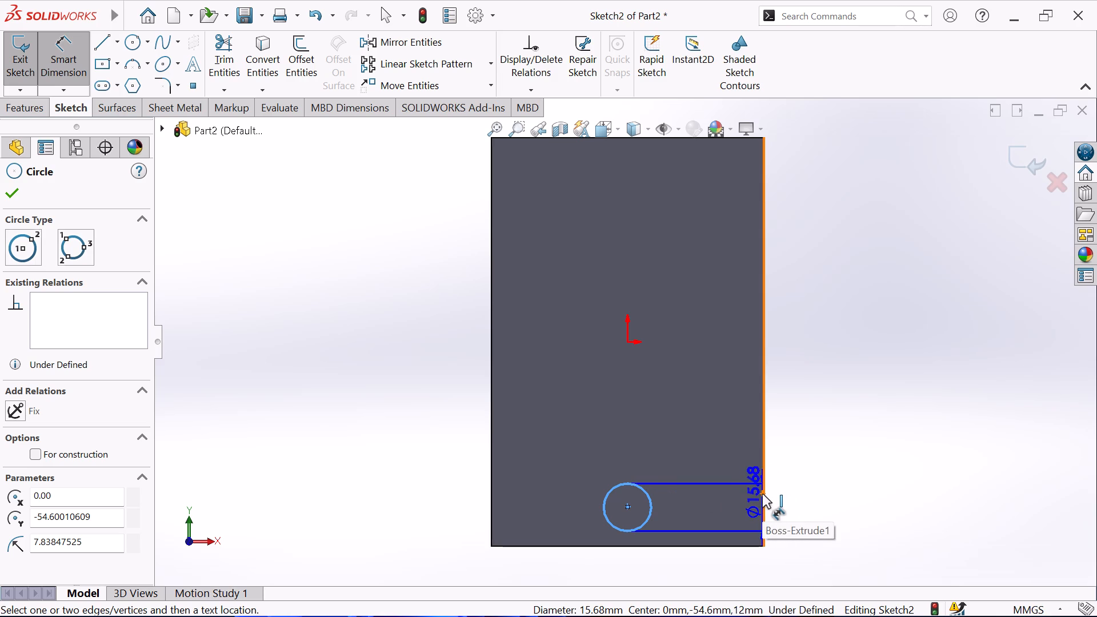
{"action": "left_click", "coordinate": [762, 493]}
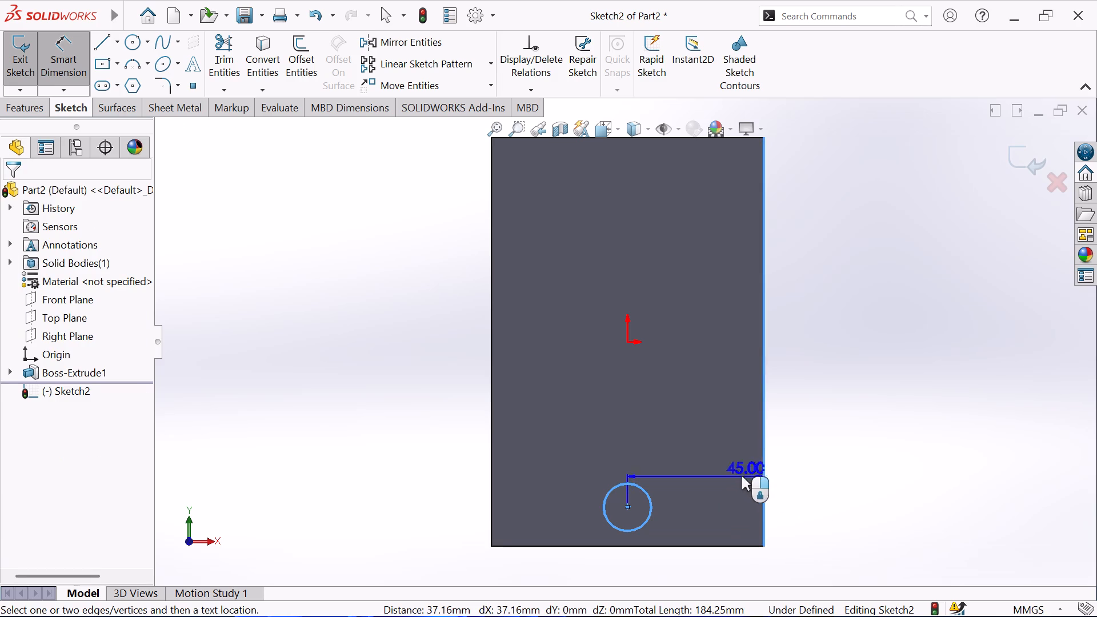
{"action": "left_click", "coordinate": [716, 465]}
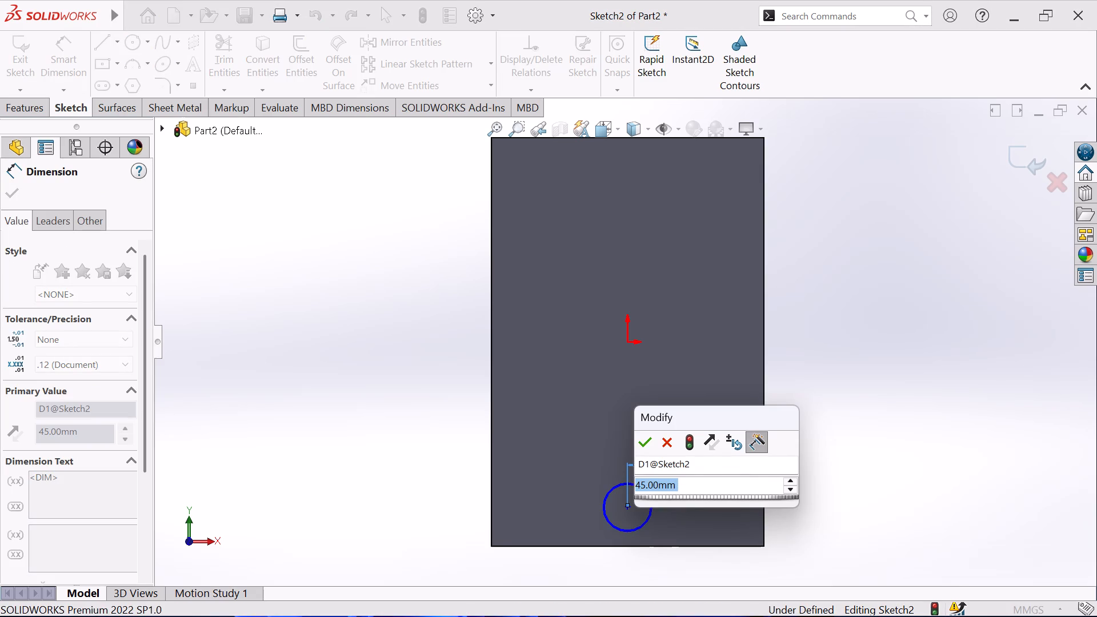
{"action": "type", "text": "40"}
{"action": "key", "text": "Return"}
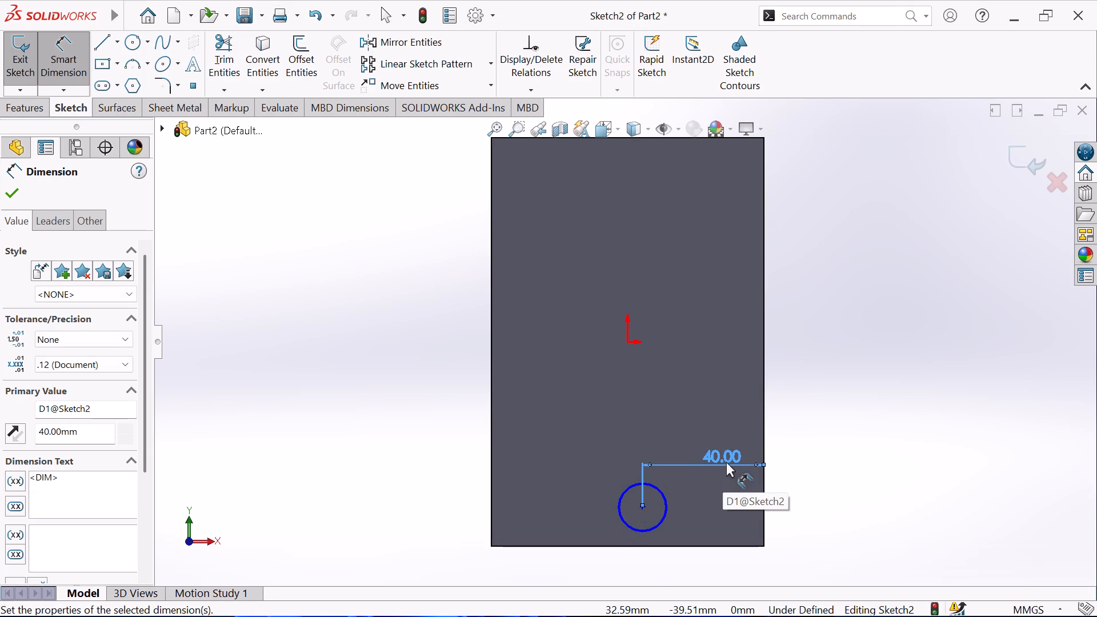
{"action": "left_click", "coordinate": [659, 528]}
{"action": "left_click", "coordinate": [671, 547]}
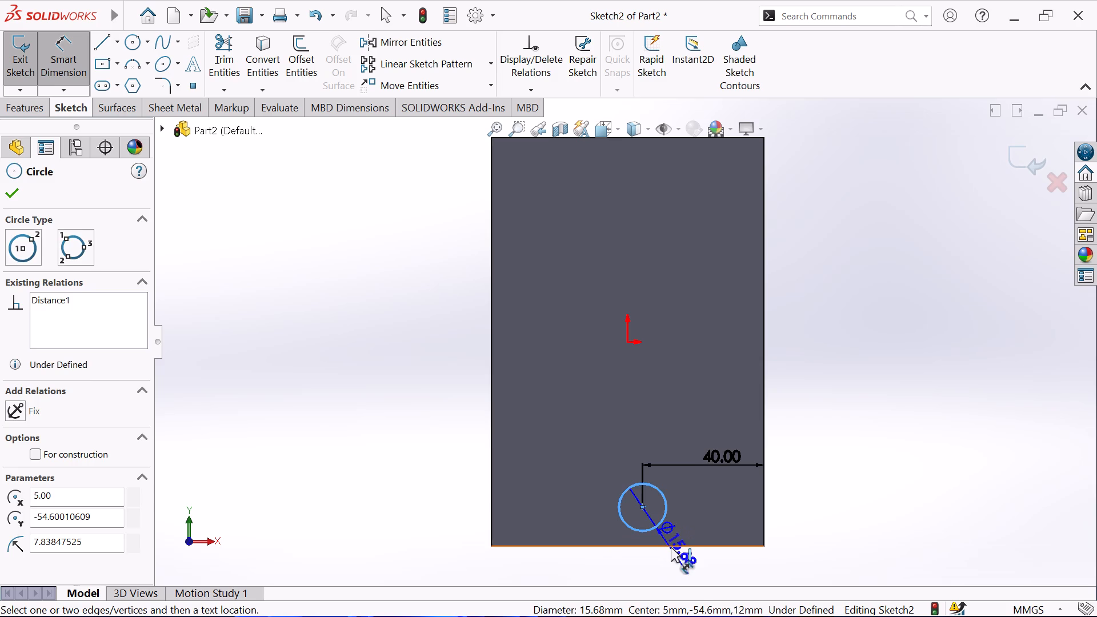
{"action": "left_click", "coordinate": [806, 511]}
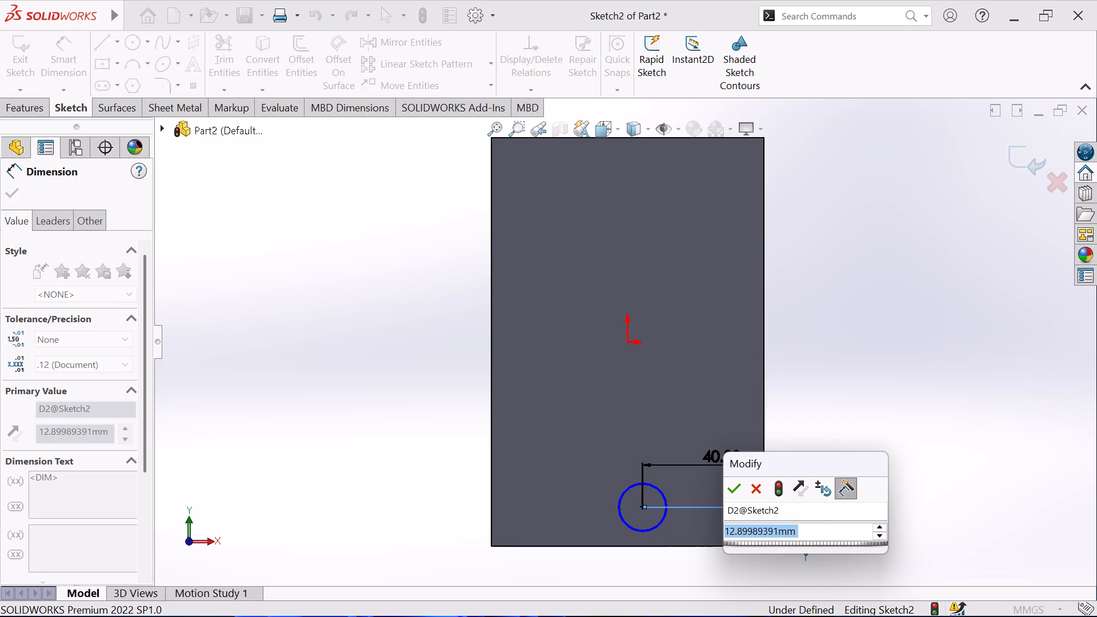
{"action": "type", "text": "22"}
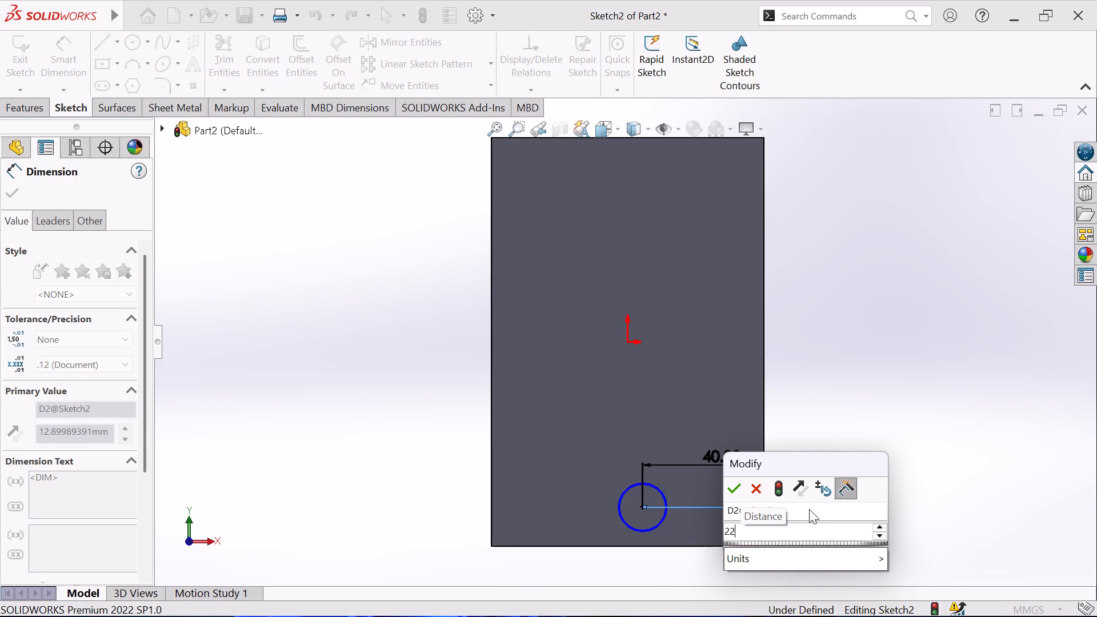
{"action": "key", "text": "Return"}
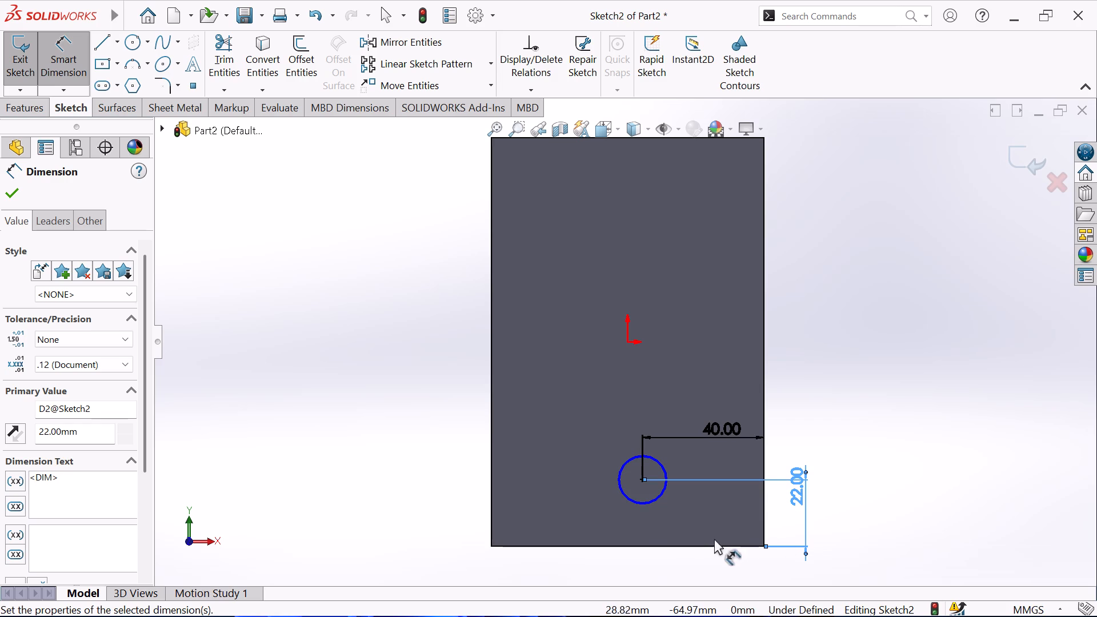
Dimension the lower circle's diameter to 16 mm.
{"action": "left_click", "coordinate": [637, 506]}
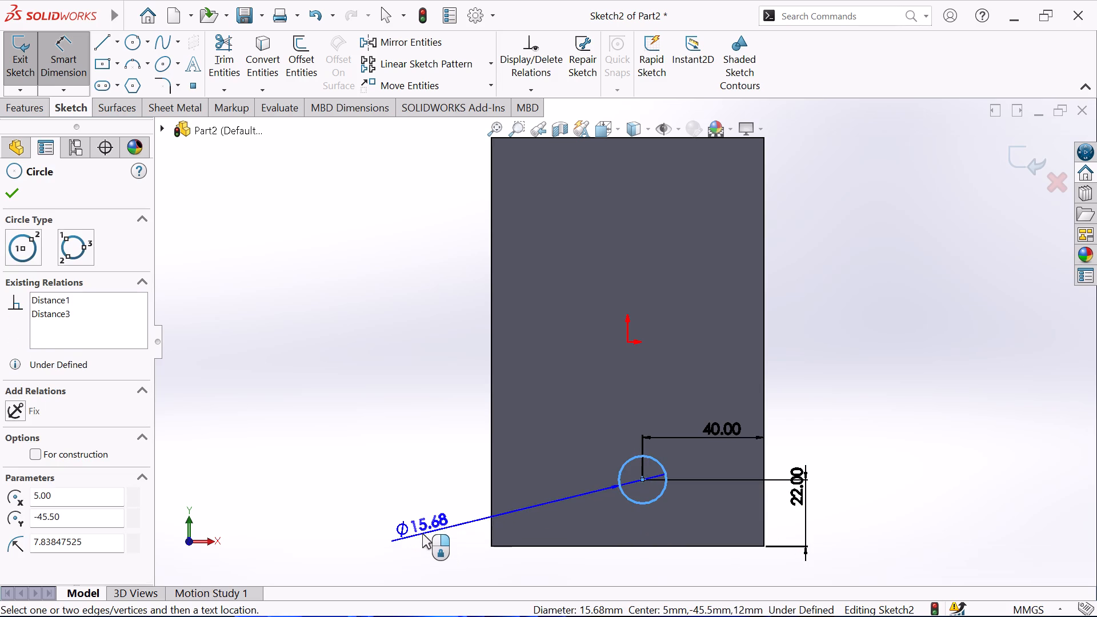
{"action": "left_click", "coordinate": [422, 534]}
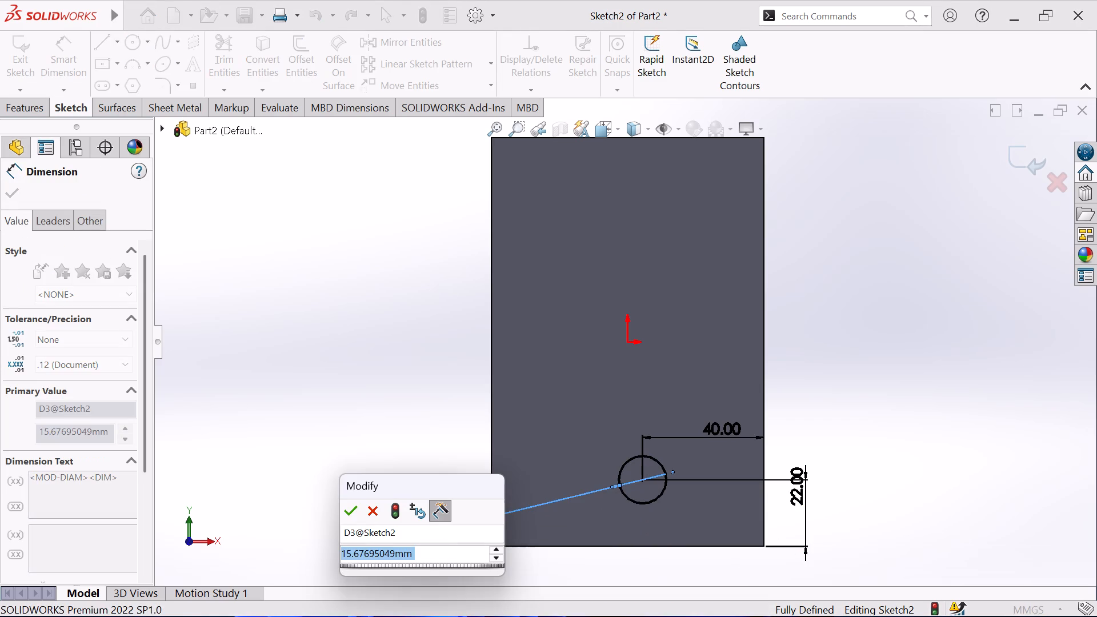
{"action": "key", "text": "1"}
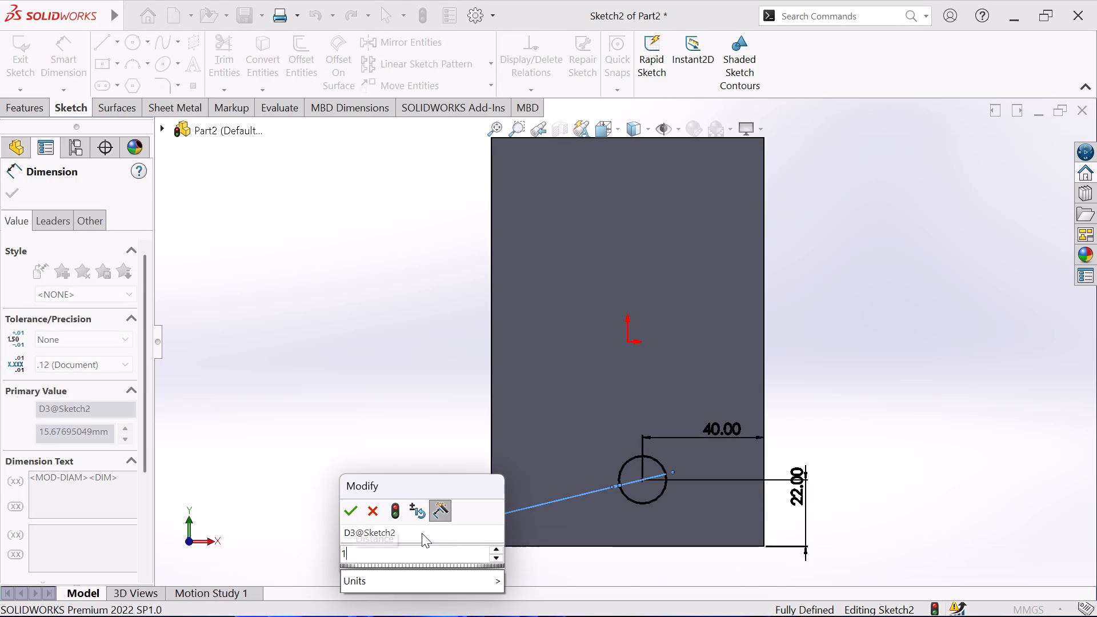
{"action": "key", "text": "6"}
{"action": "key", "text": "Return"}
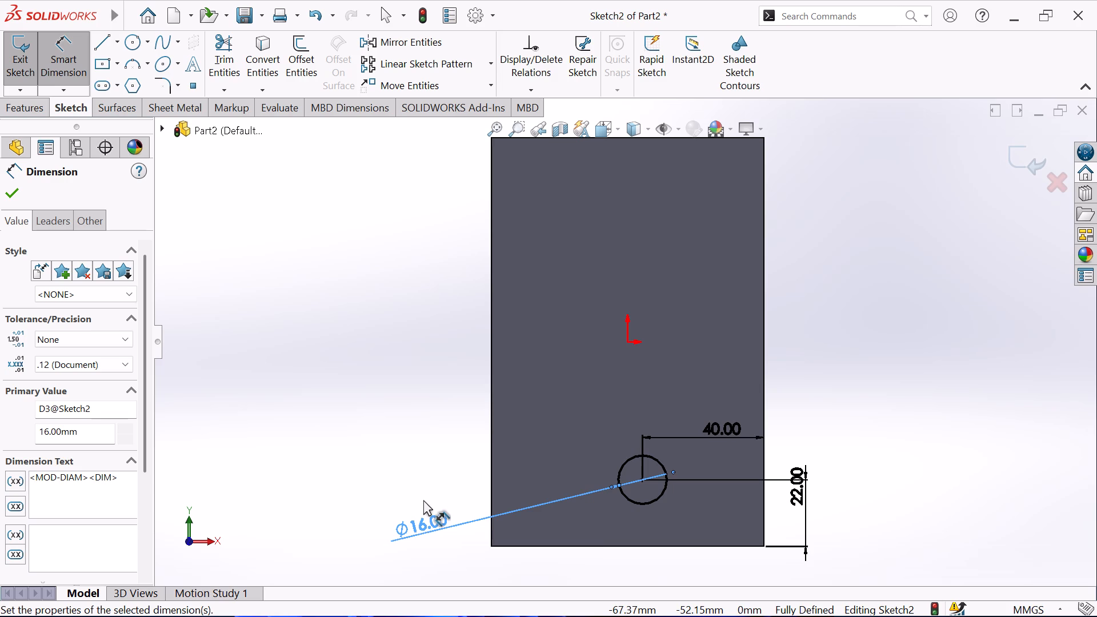
{"action": "right_click", "coordinate": [400, 460]}
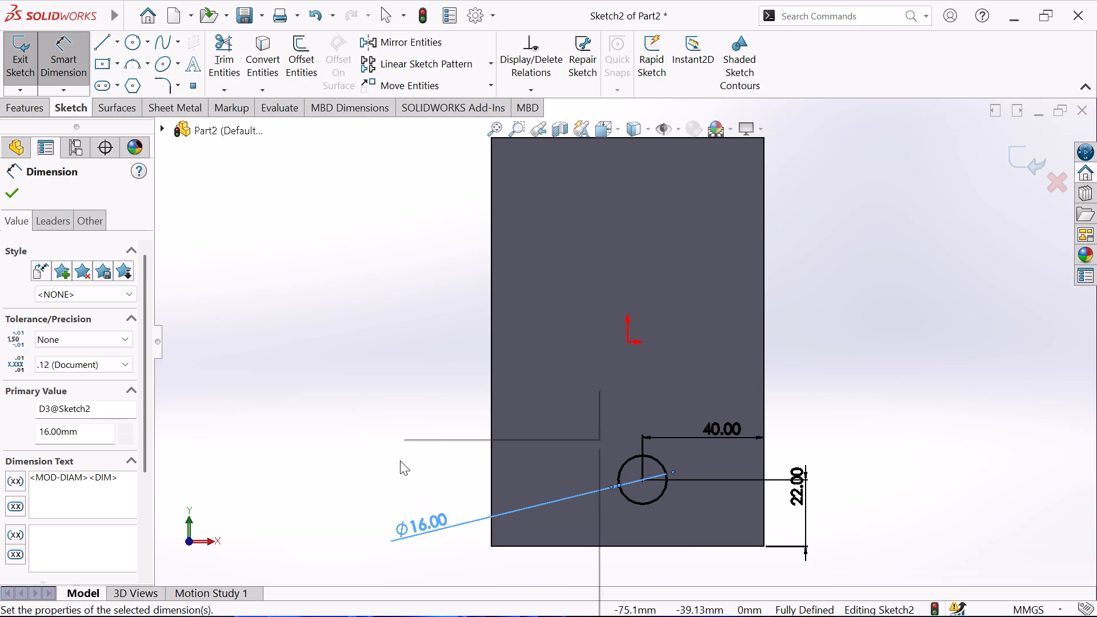
{"action": "left_click", "coordinate": [442, 499]}
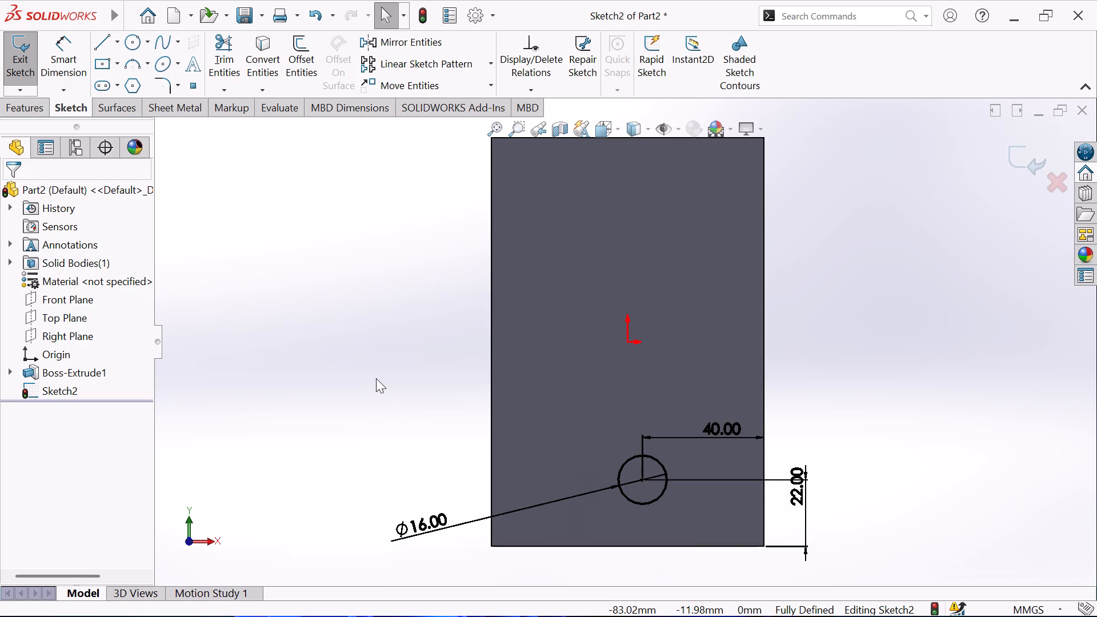
Sketch a second circle of about 7.4 mm radius near the plate's top edge, about 51 mm directly above the origin.
{"action": "left_click", "coordinate": [133, 38]}
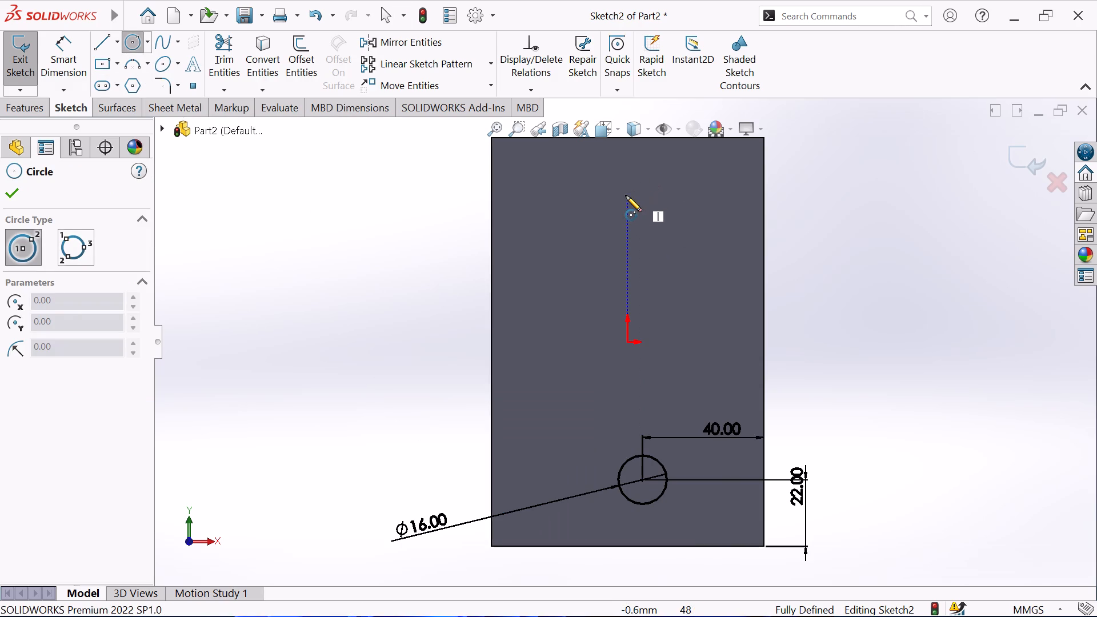
{"action": "left_click", "coordinate": [630, 187]}
{"action": "left_click", "coordinate": [636, 167]}
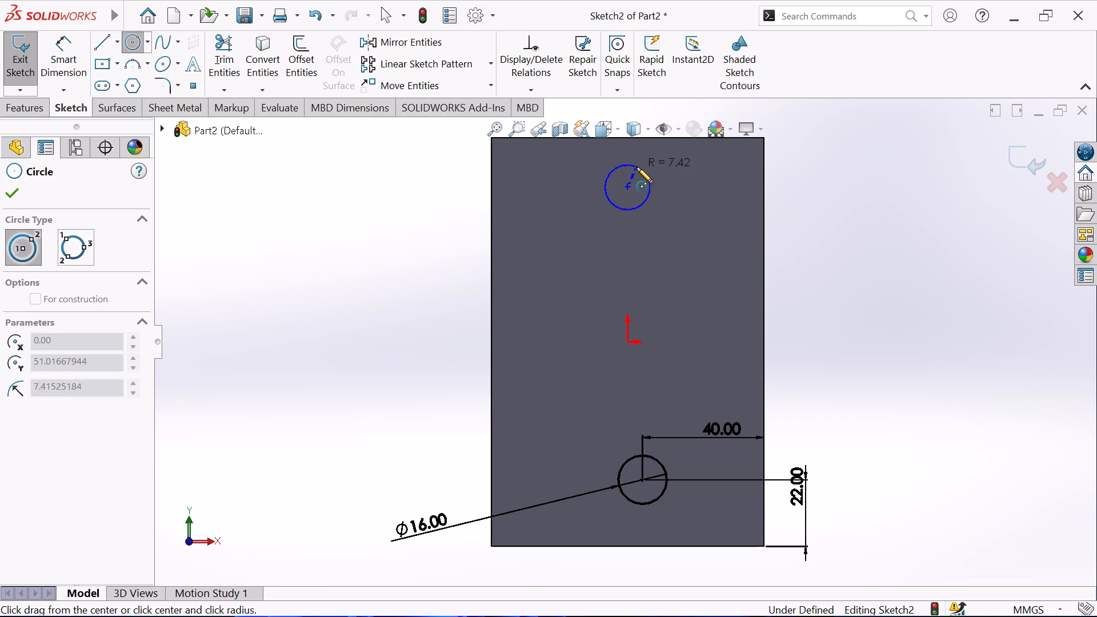
{"action": "right_click", "coordinate": [327, 258]}
{"action": "left_click", "coordinate": [378, 270]}
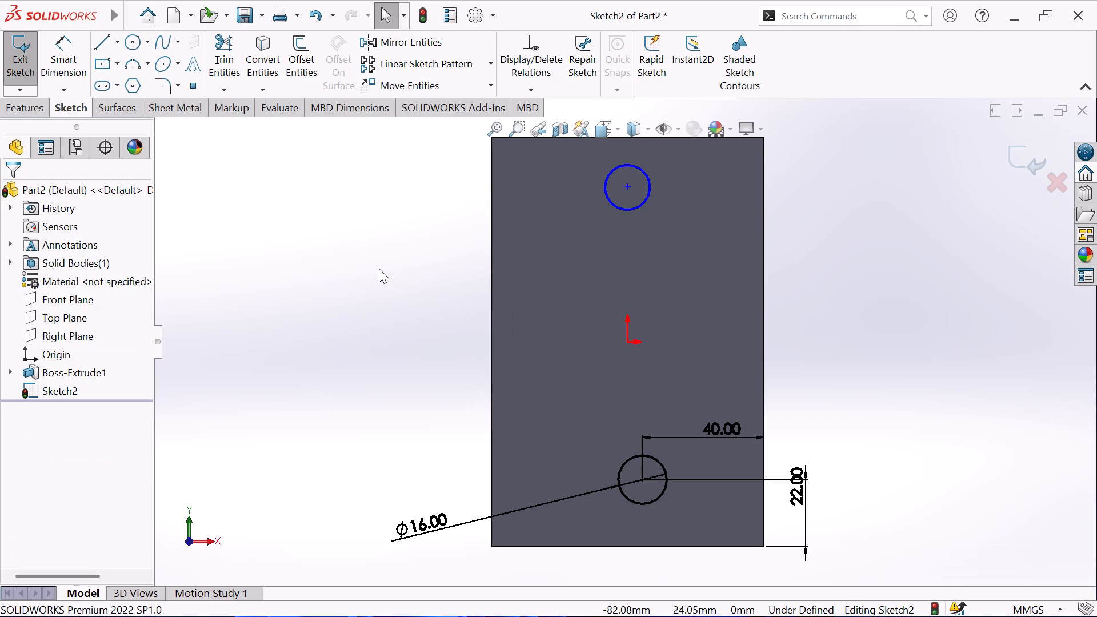
Dimension the upper circle's center 40 mm from the plate's right edge and 22 mm from its top edge.
{"action": "left_click", "coordinate": [61, 63]}
{"action": "left_click", "coordinate": [631, 207]}
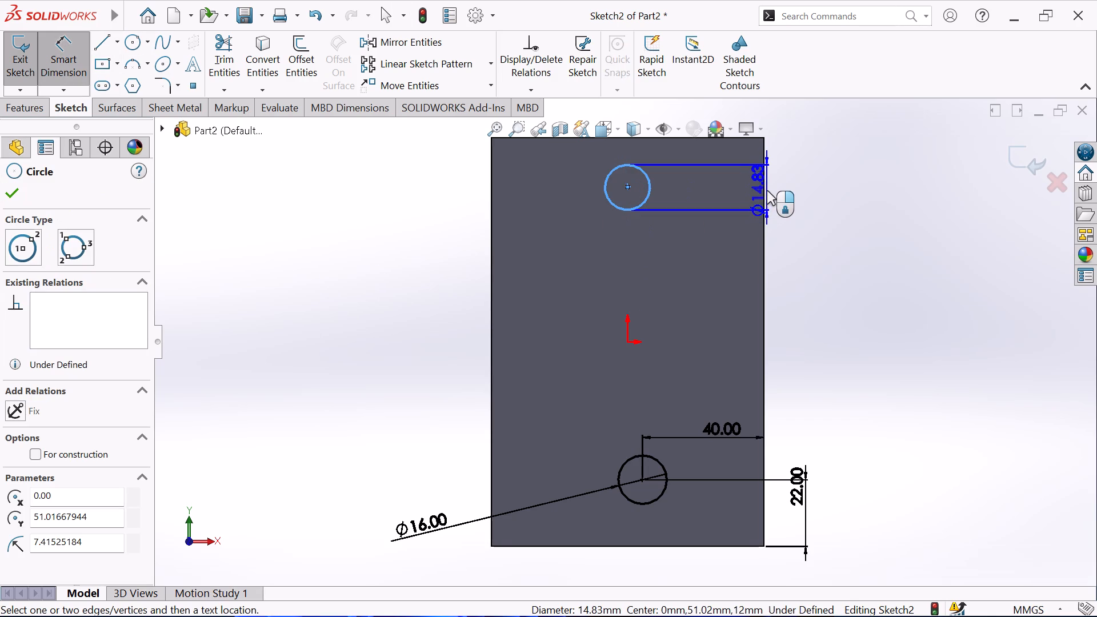
{"action": "left_click", "coordinate": [763, 182]}
{"action": "left_click", "coordinate": [700, 207]}
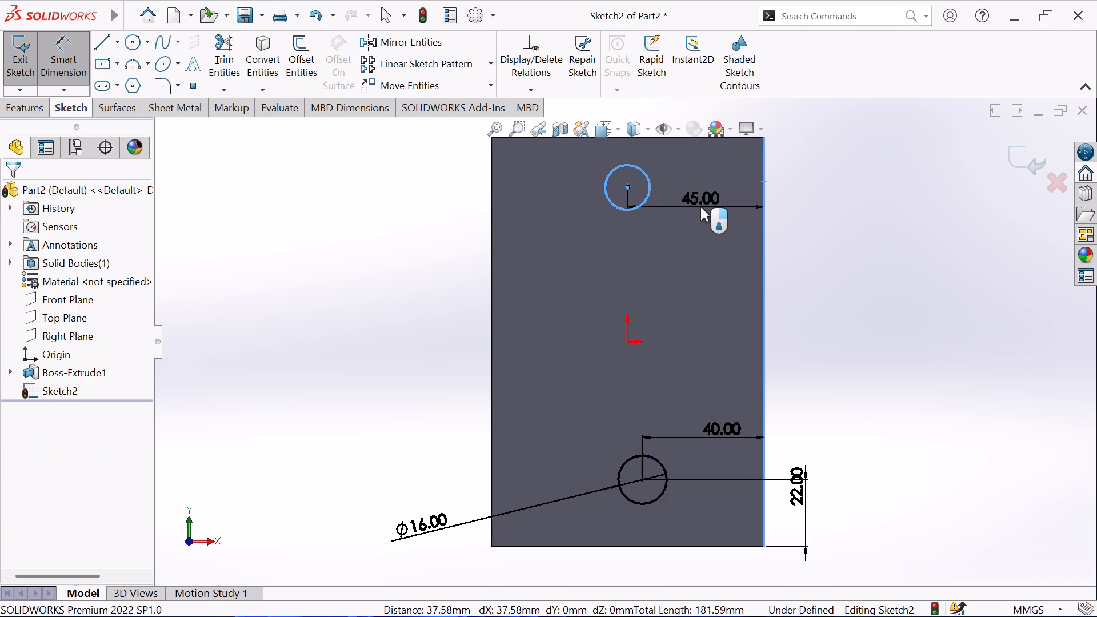
{"action": "type", "text": "40"}
{"action": "key", "text": "Return"}
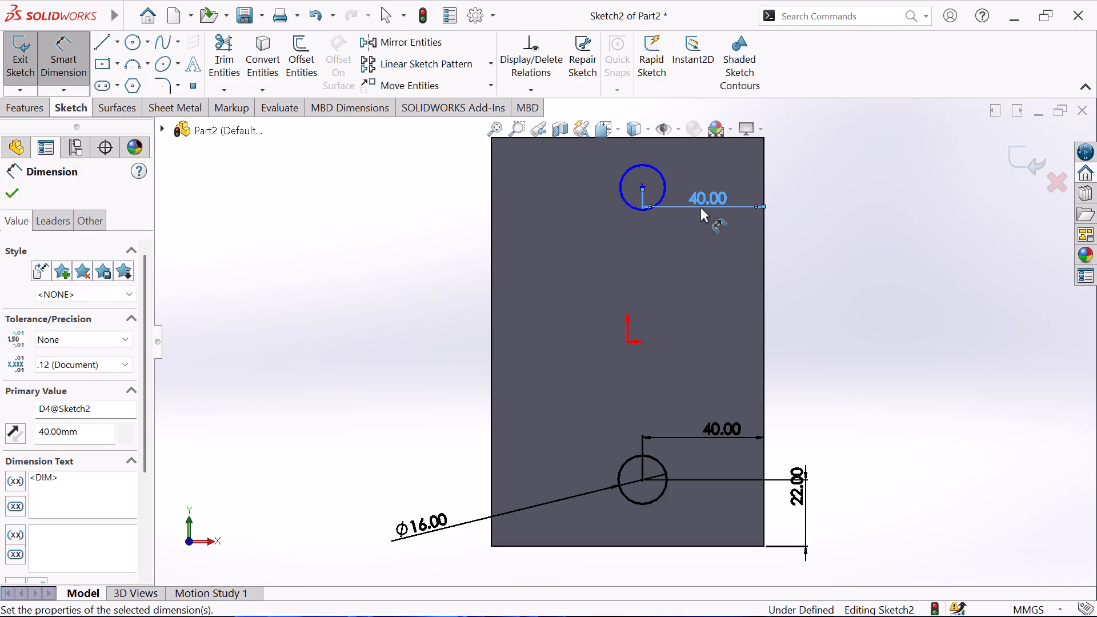
{"action": "left_click", "coordinate": [663, 182]}
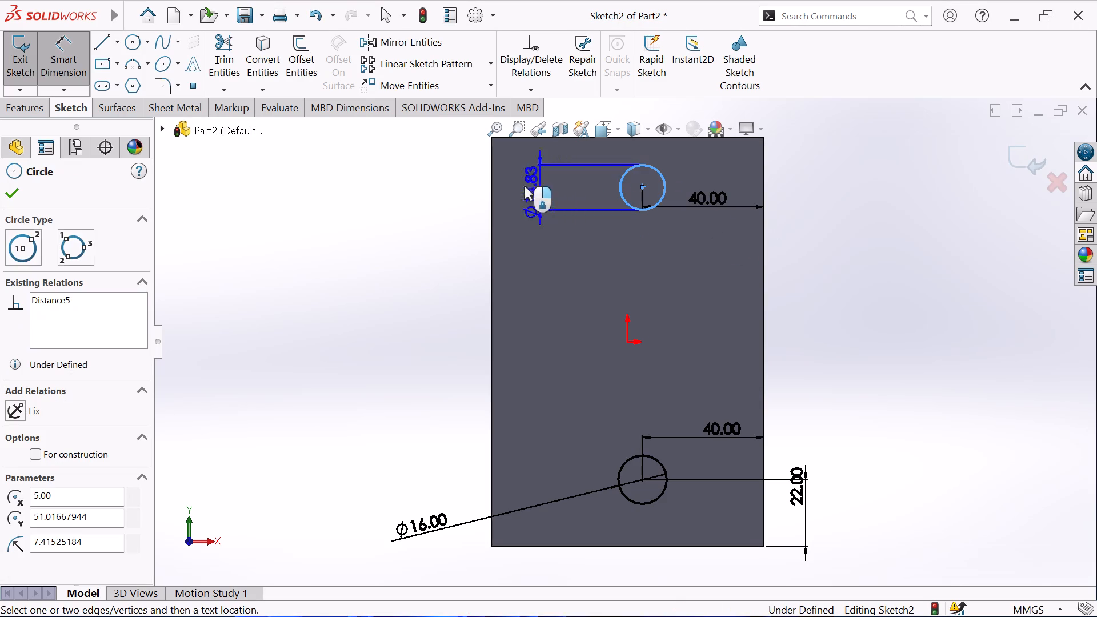
{"action": "scroll", "coordinate": [559, 159], "scroll_direction": "up", "scroll_amount": 1}
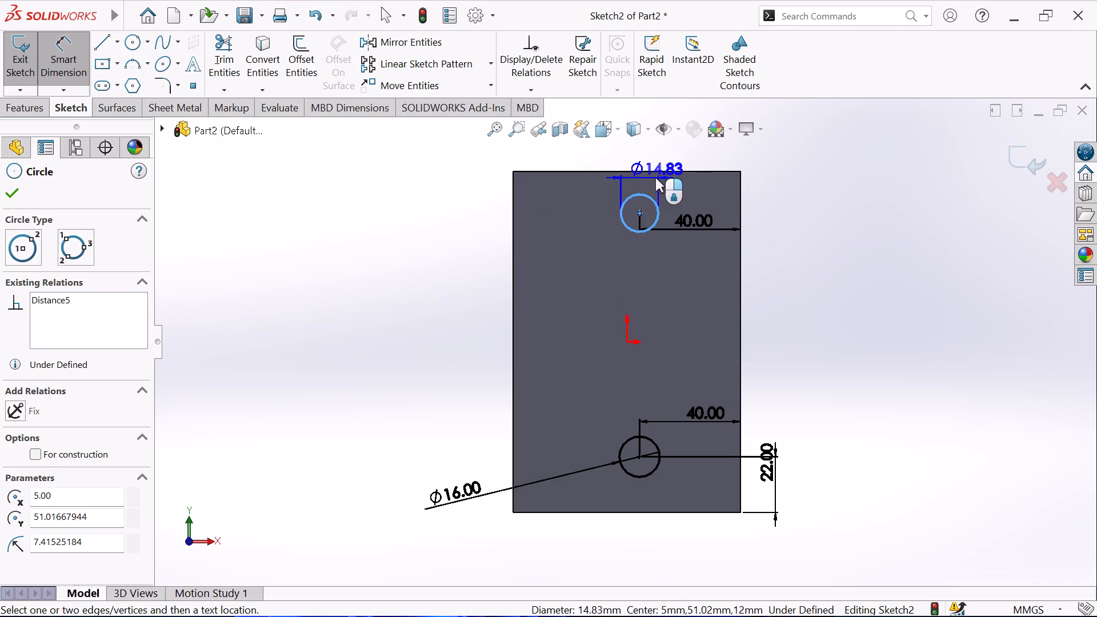
{"action": "left_click", "coordinate": [656, 171]}
{"action": "left_click", "coordinate": [786, 171]}
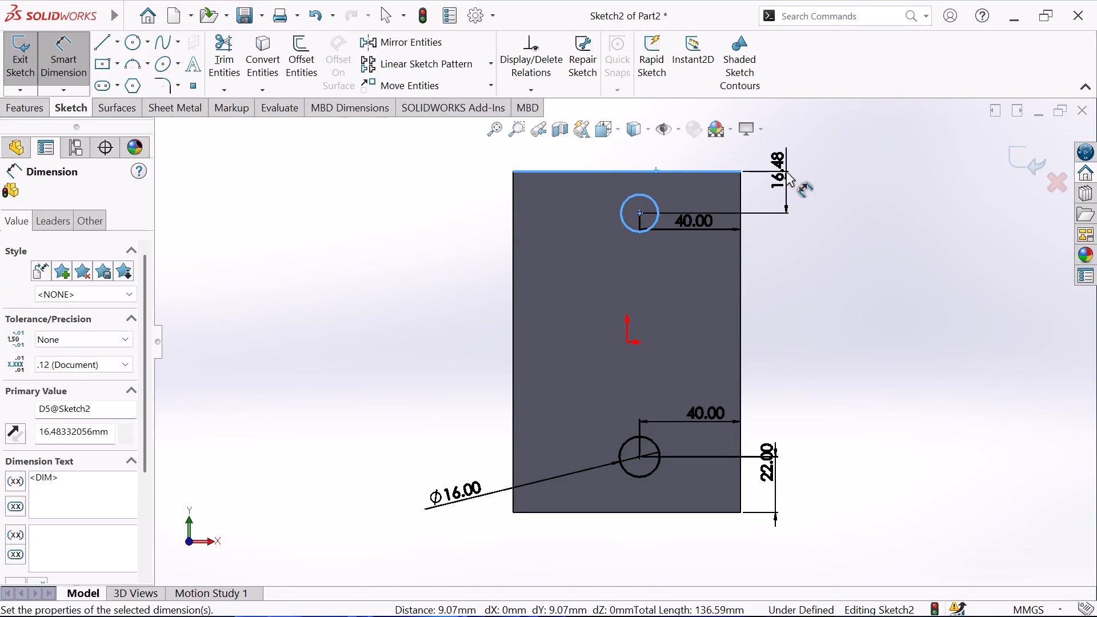
{"action": "type", "text": "22"}
{"action": "key", "text": "Return"}
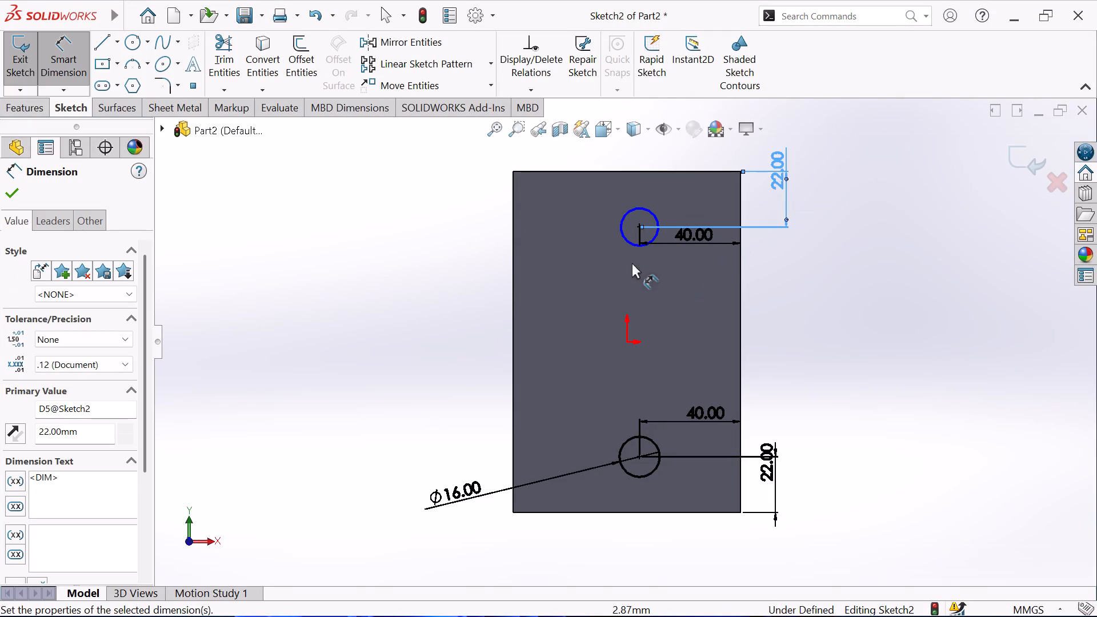
Dimension the upper circle's diameter to 16 mm.
{"action": "left_click", "coordinate": [627, 238]}
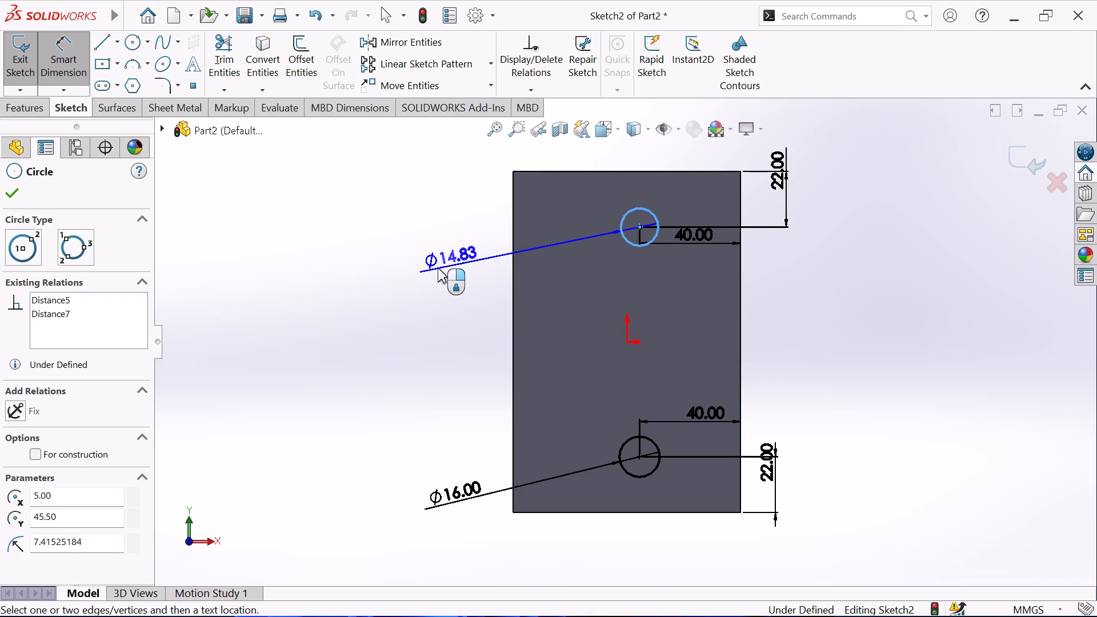
{"action": "left_click", "coordinate": [438, 268]}
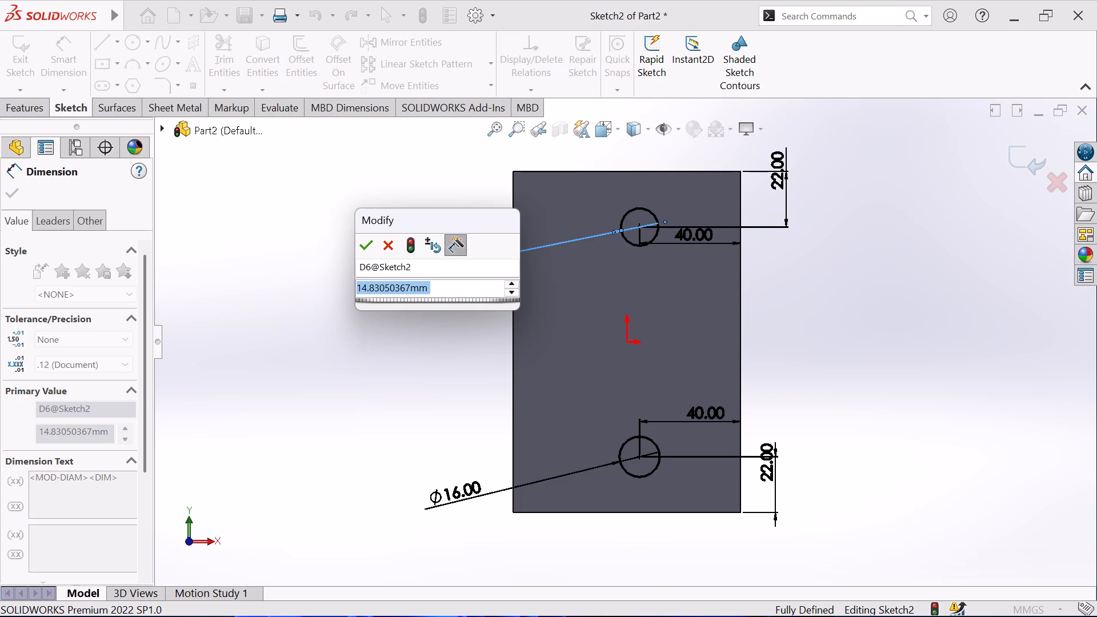
{"action": "key", "text": "1"}
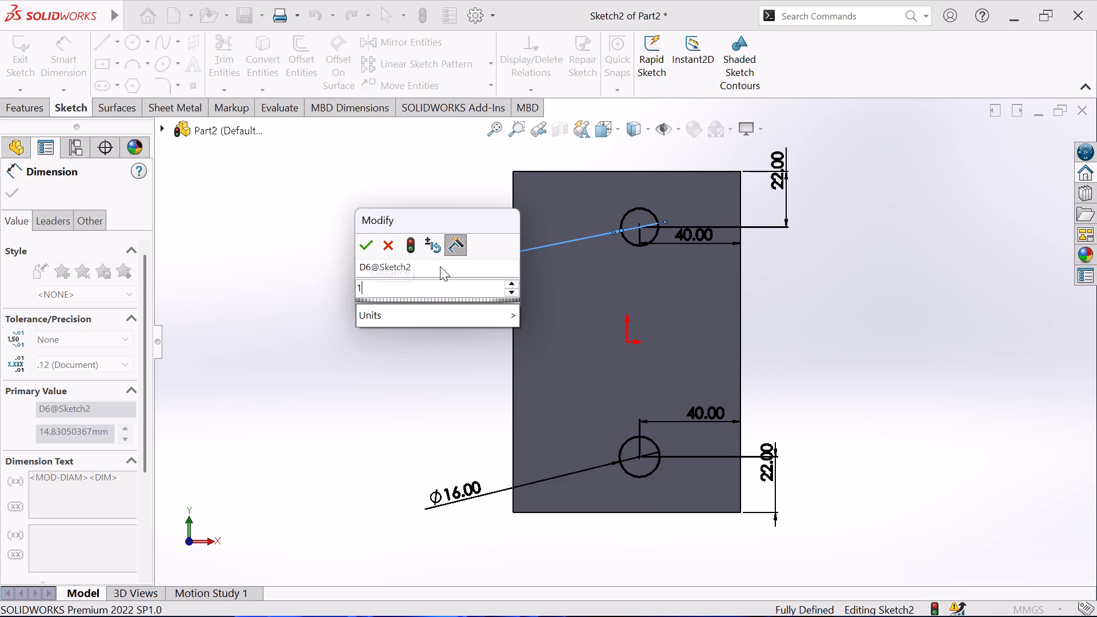
{"action": "key", "text": "5"}
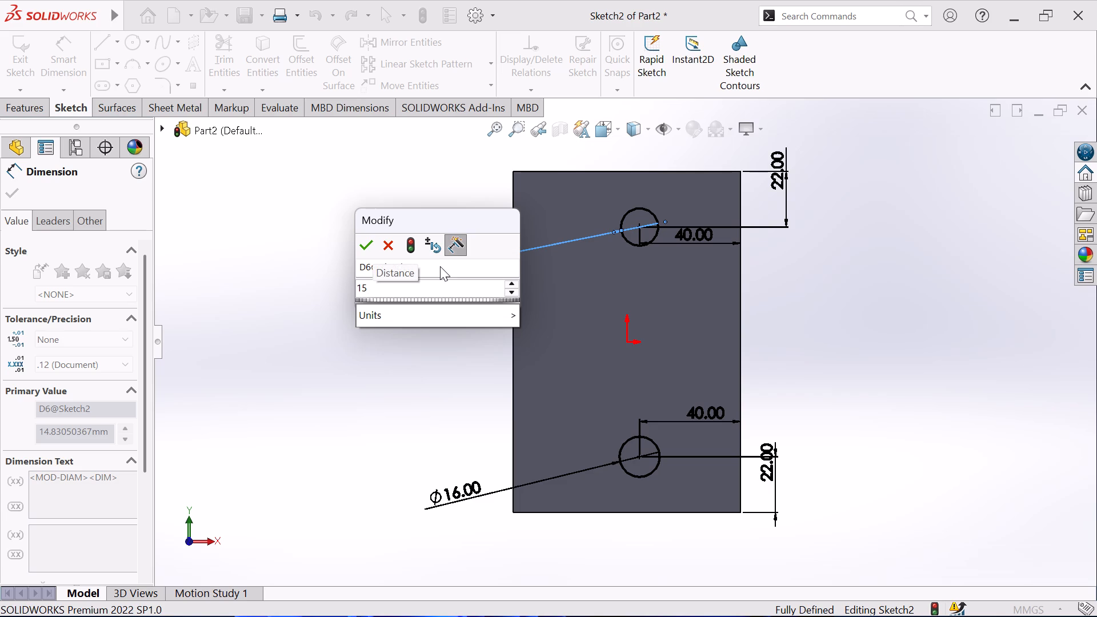
{"action": "key", "text": "BackSpace"}
{"action": "key", "text": "6"}
{"action": "key", "text": "Return"}
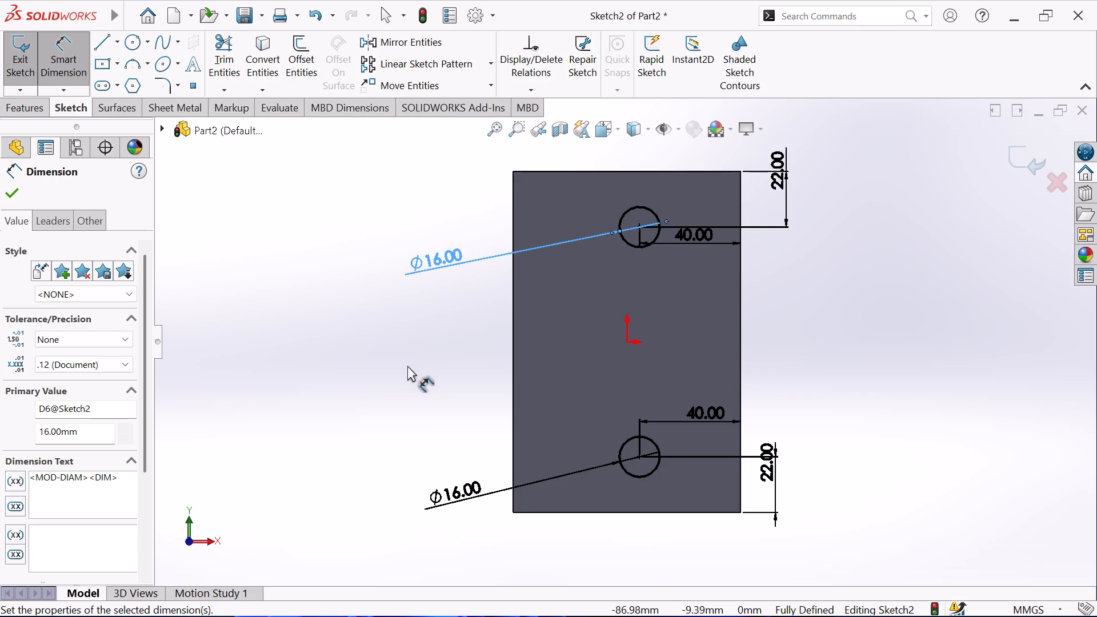
{"action": "right_click", "coordinate": [407, 366]}
{"action": "left_click", "coordinate": [438, 416]}
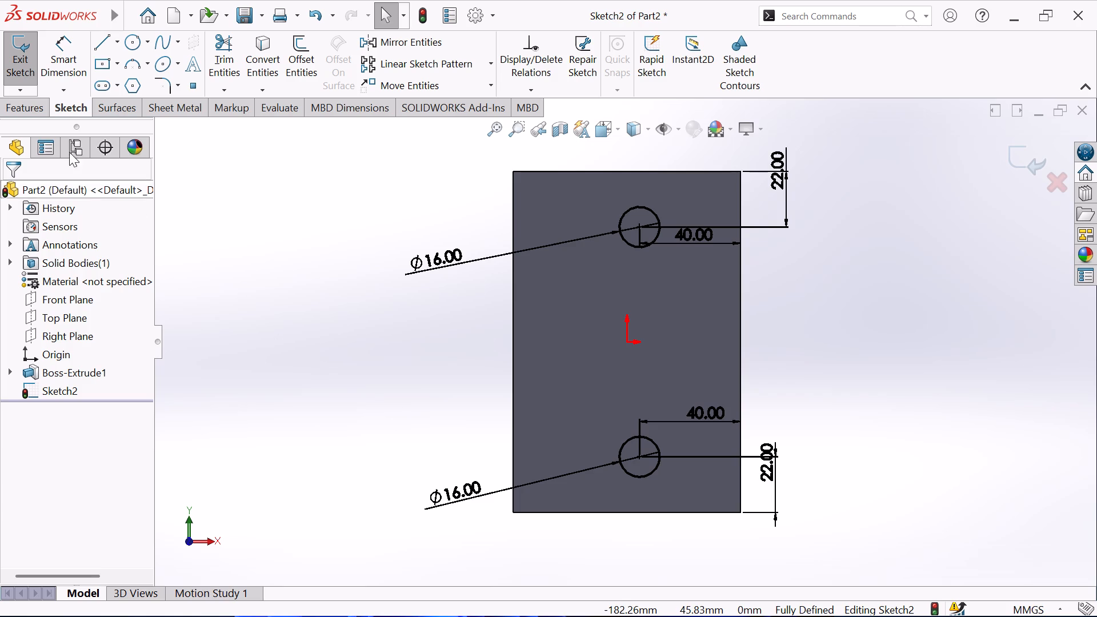
Cut both circles through the plate with a blind Extruded Cut 22 mm deep.
{"action": "left_click", "coordinate": [27, 111]}
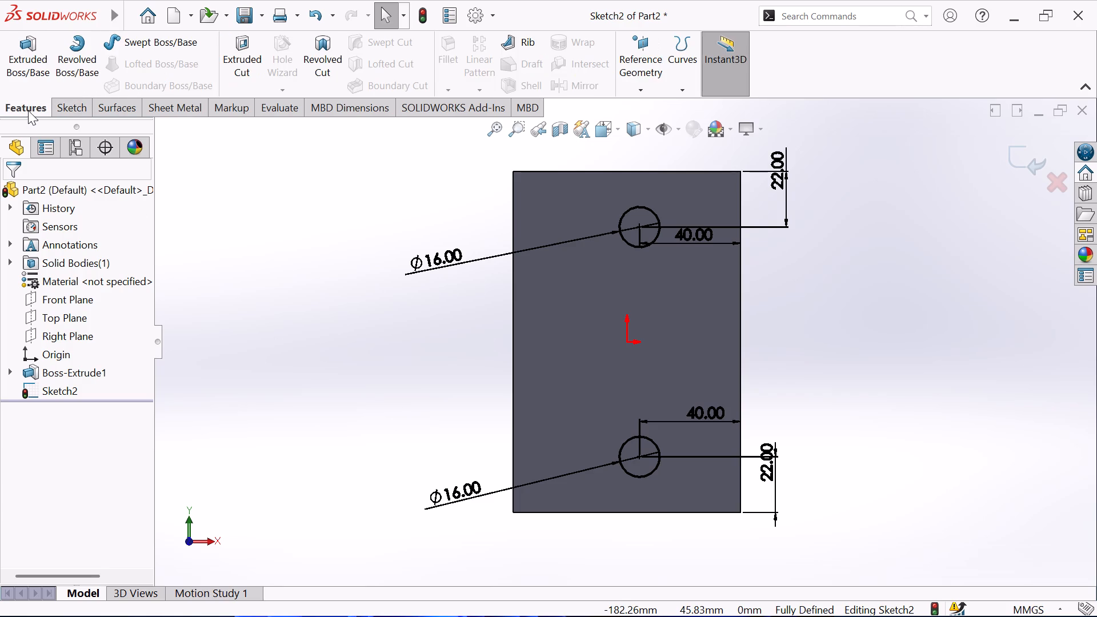
{"action": "left_click", "coordinate": [237, 46]}
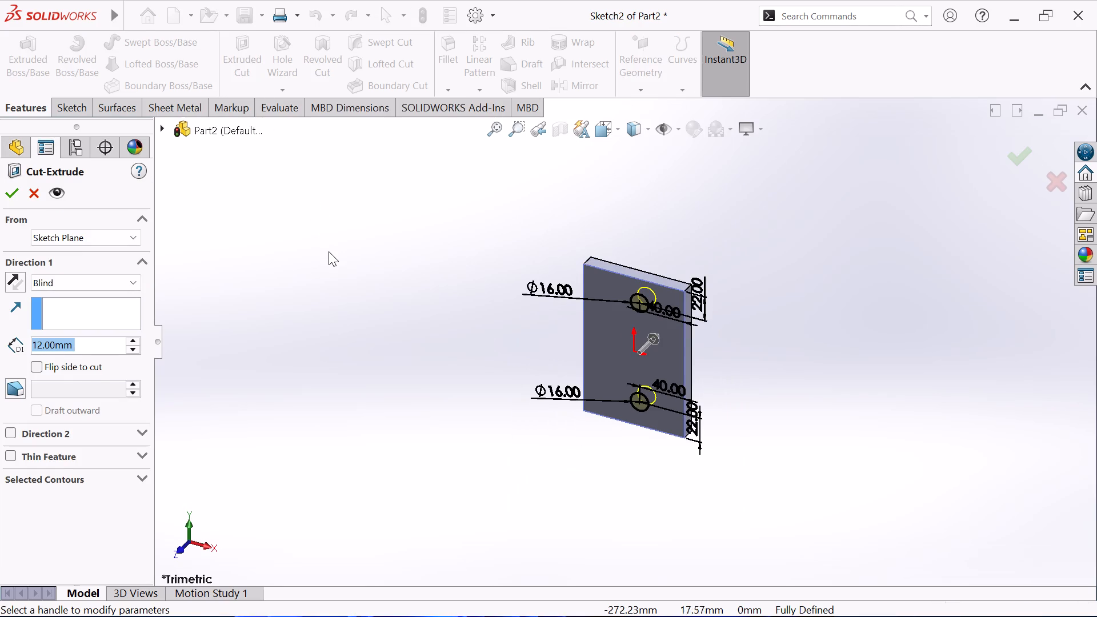
{"action": "left_click", "coordinate": [137, 343]}
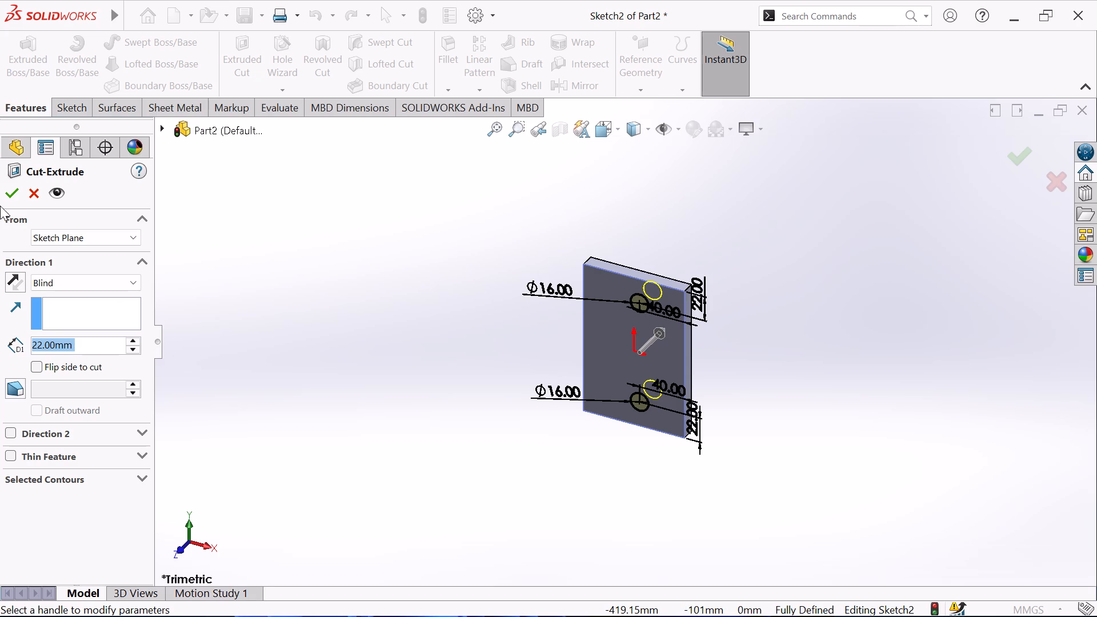
{"action": "left_click", "coordinate": [3, 190]}
{"action": "left_click", "coordinate": [243, 262]}
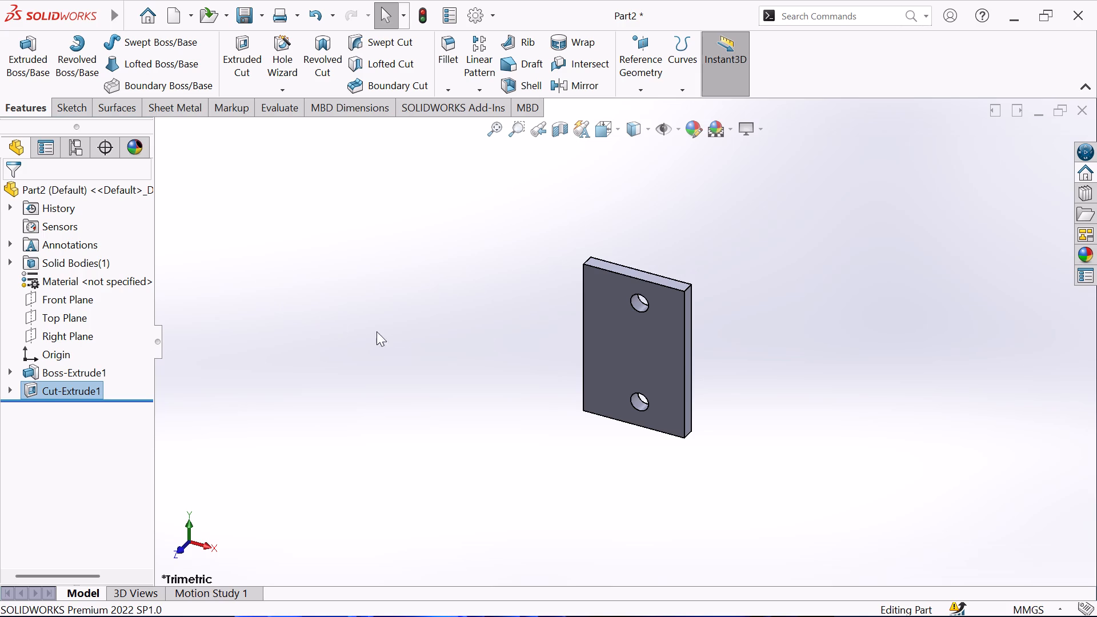
Start a new sketch on the Top Plane.
{"action": "scroll", "coordinate": [409, 331], "scroll_direction": "down", "scroll_amount": 2}
{"action": "middle_click_drag", "start_coordinate": [954, 277], "coordinate": [974, 150]}
{"action": "scroll", "coordinate": [924, 308], "scroll_direction": "down", "scroll_amount": 2}
{"action": "middle_click_drag", "start_coordinate": [882, 358], "coordinate": [816, 181]}
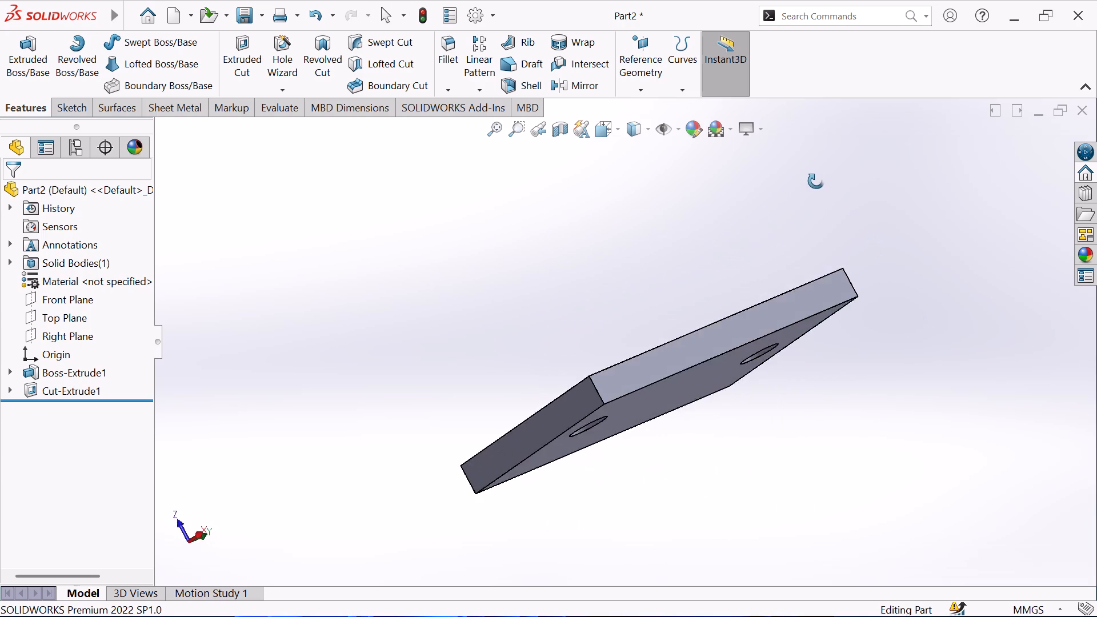
{"action": "middle_click_drag", "start_coordinate": [816, 181], "coordinate": [856, 334]}
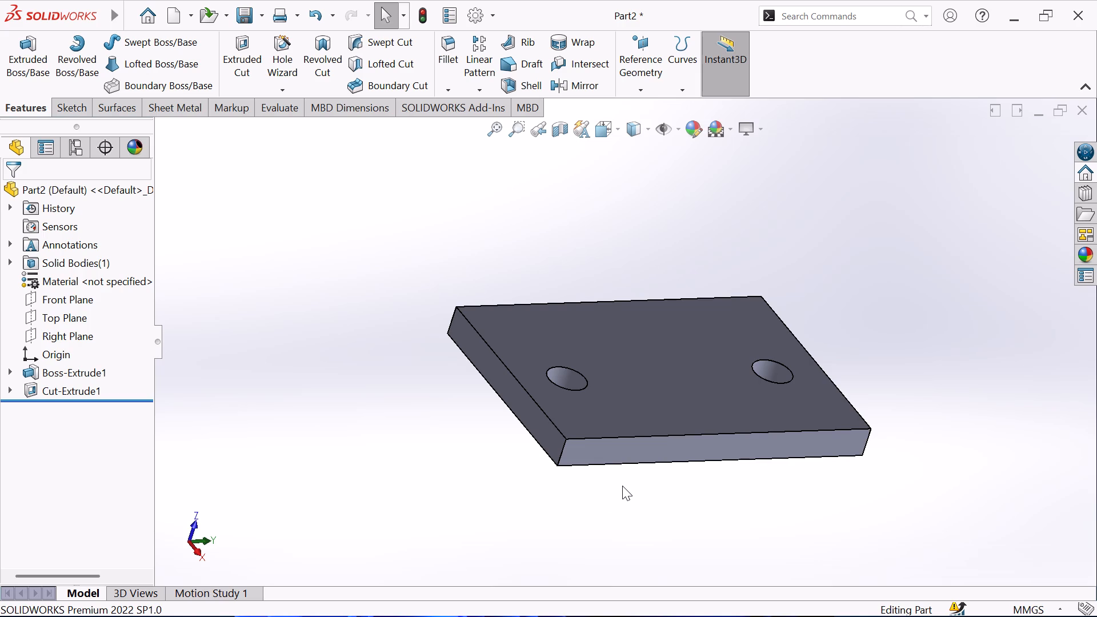
{"action": "middle_click_drag", "start_coordinate": [445, 490], "coordinate": [564, 504]}
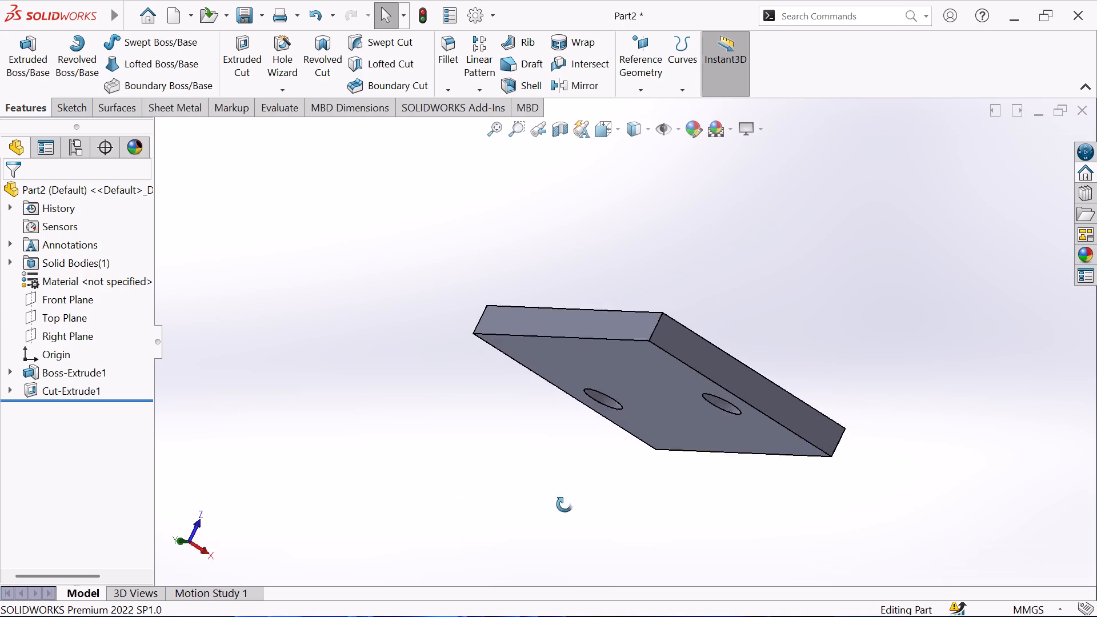
{"action": "middle_click_drag", "start_coordinate": [564, 504], "coordinate": [578, 564]}
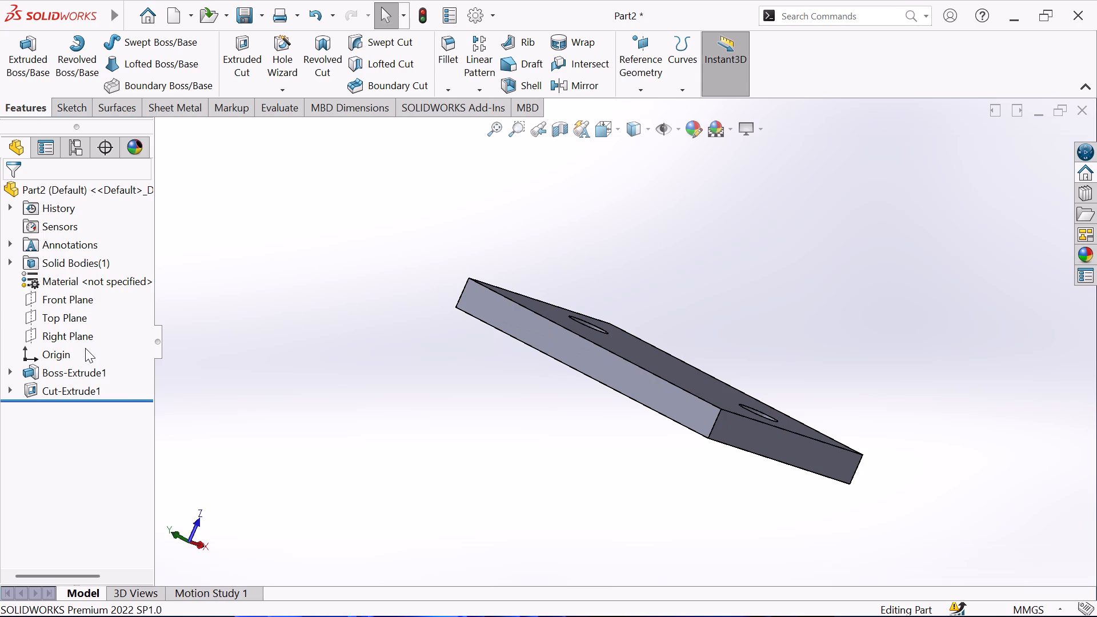
{"action": "left_click", "coordinate": [79, 320]}
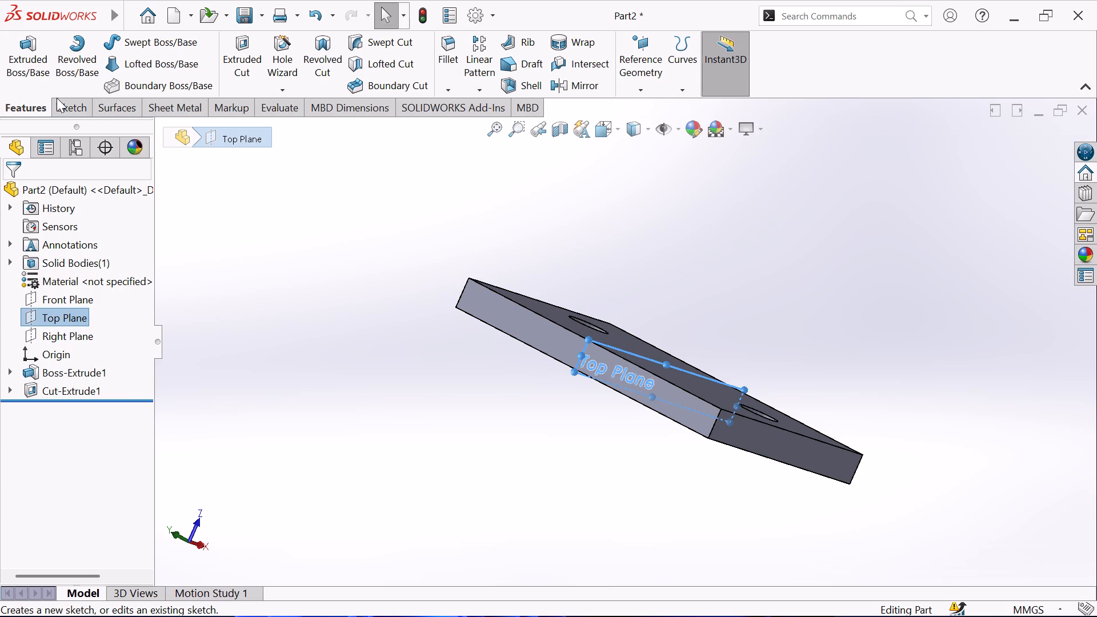
{"action": "left_click", "coordinate": [62, 102]}
{"action": "left_click", "coordinate": [25, 55]}
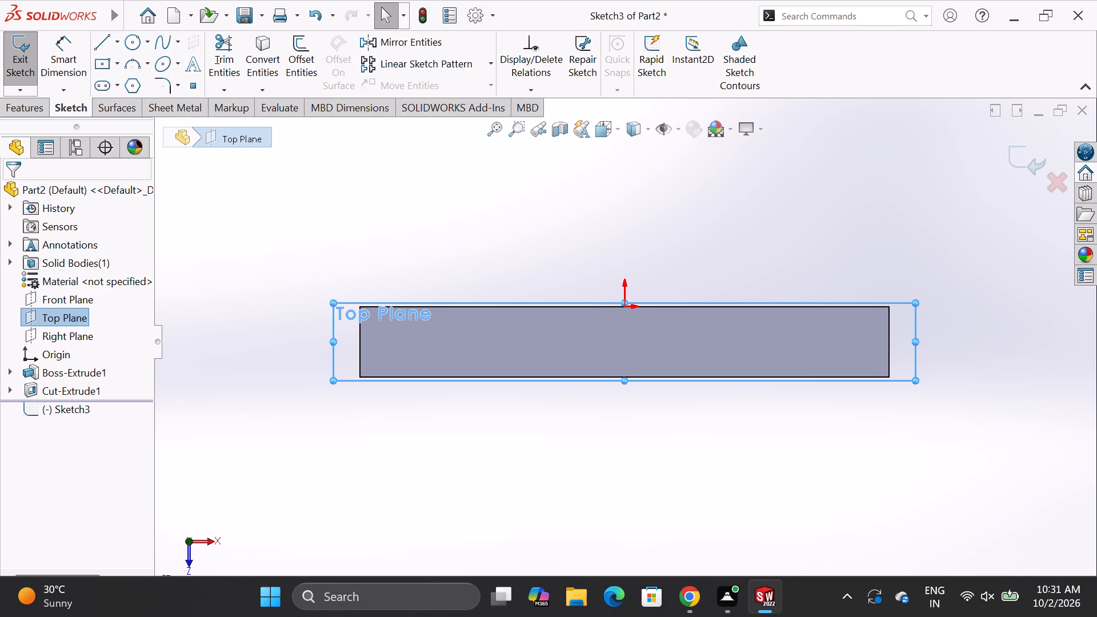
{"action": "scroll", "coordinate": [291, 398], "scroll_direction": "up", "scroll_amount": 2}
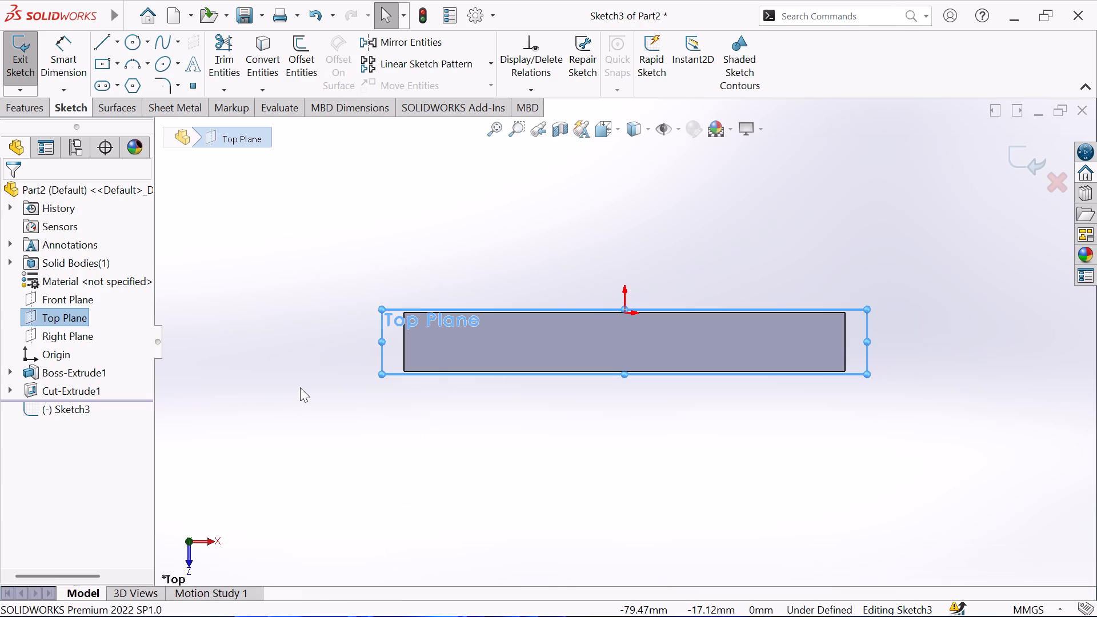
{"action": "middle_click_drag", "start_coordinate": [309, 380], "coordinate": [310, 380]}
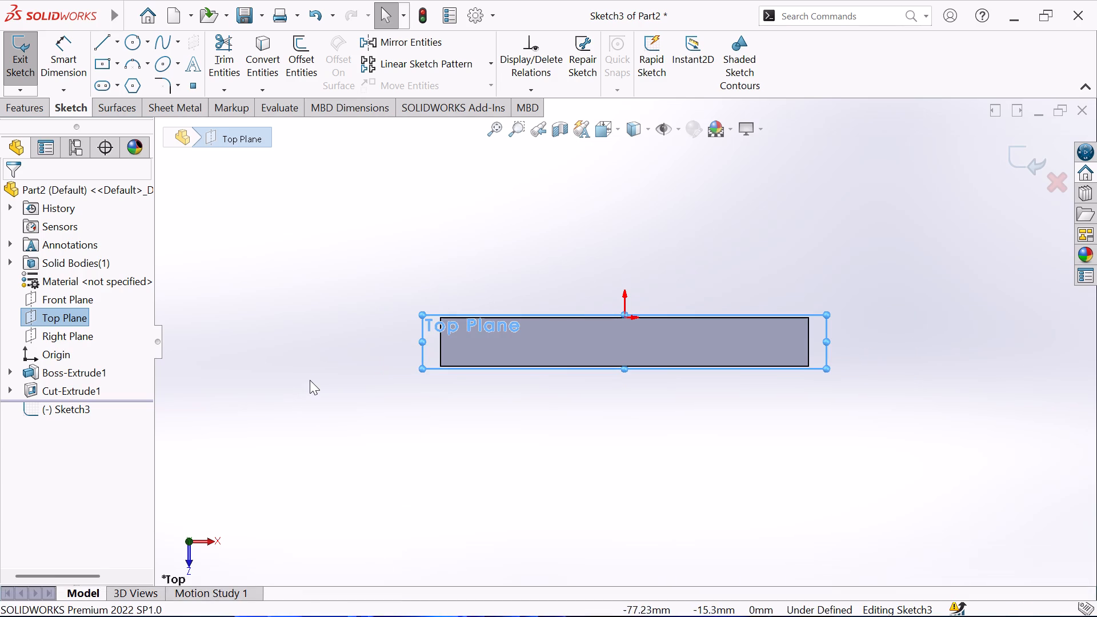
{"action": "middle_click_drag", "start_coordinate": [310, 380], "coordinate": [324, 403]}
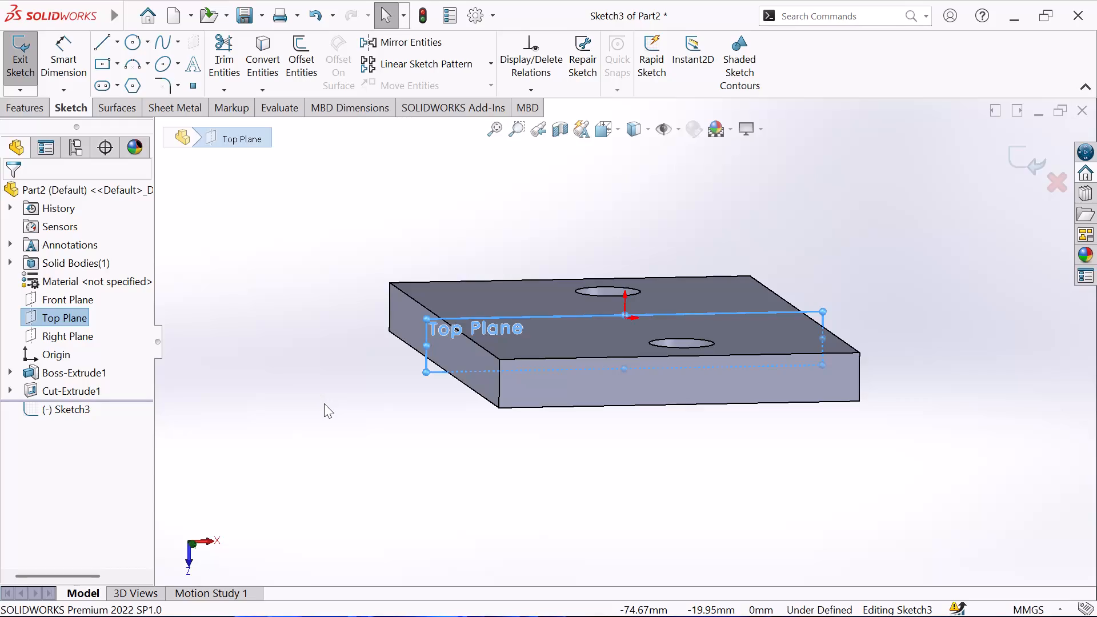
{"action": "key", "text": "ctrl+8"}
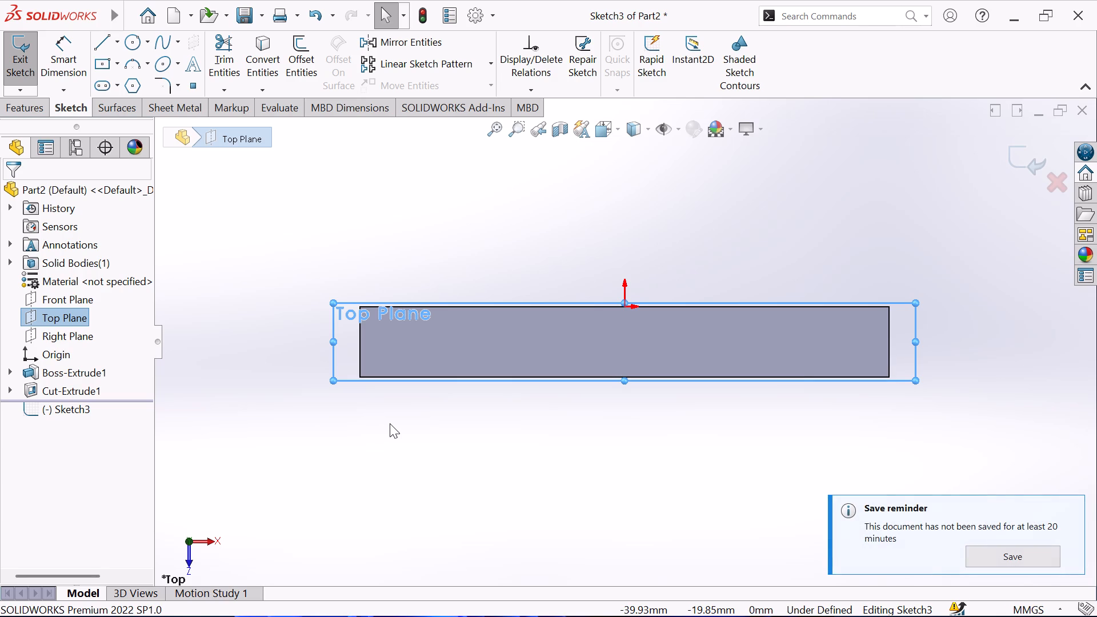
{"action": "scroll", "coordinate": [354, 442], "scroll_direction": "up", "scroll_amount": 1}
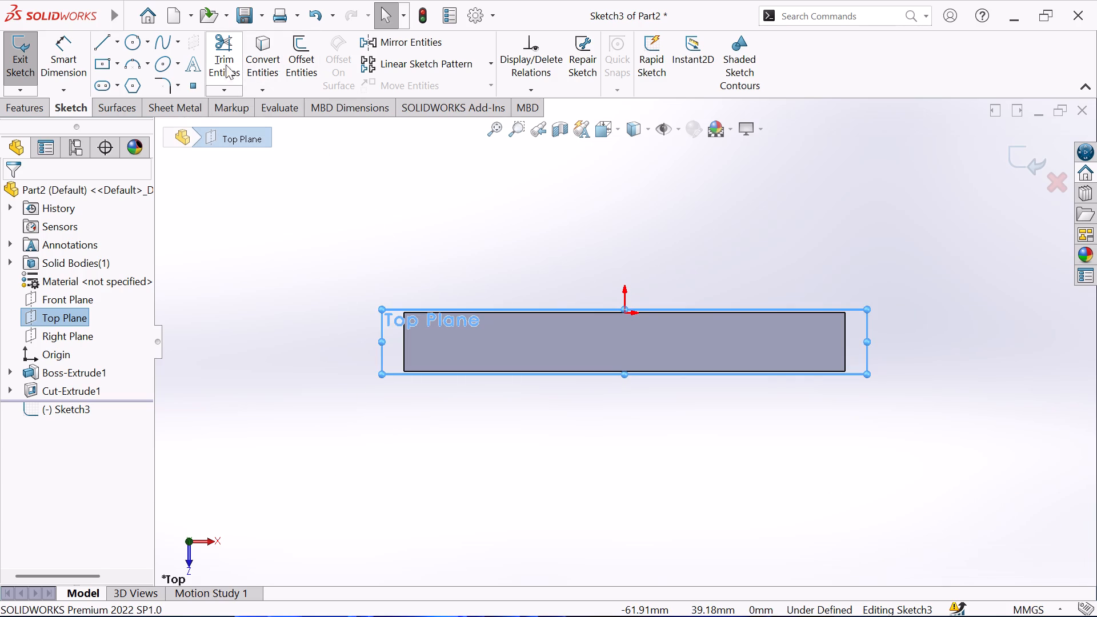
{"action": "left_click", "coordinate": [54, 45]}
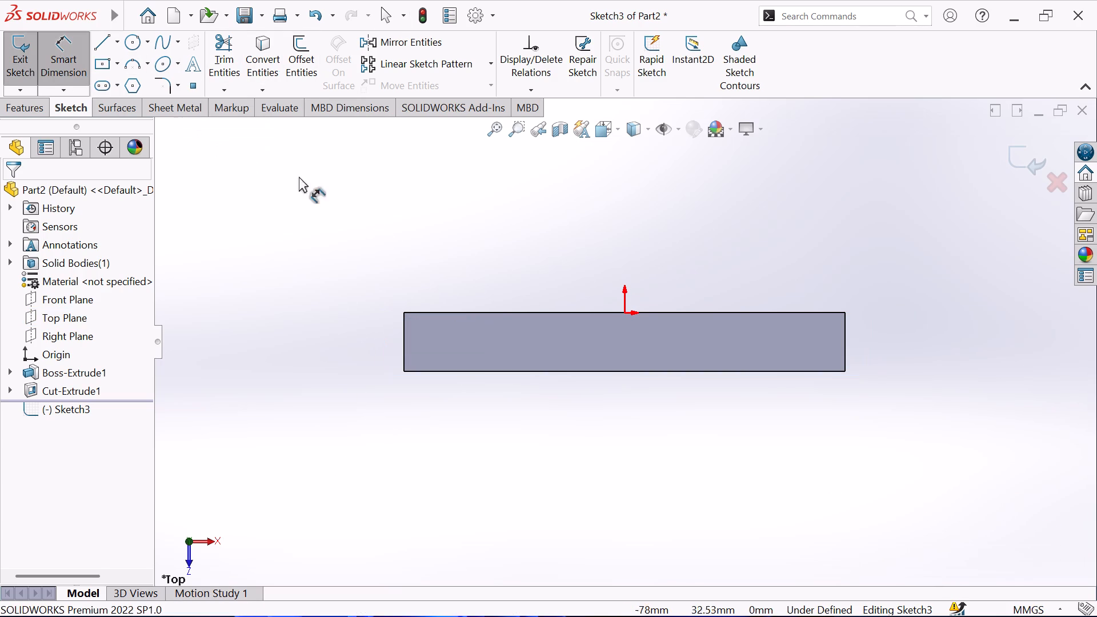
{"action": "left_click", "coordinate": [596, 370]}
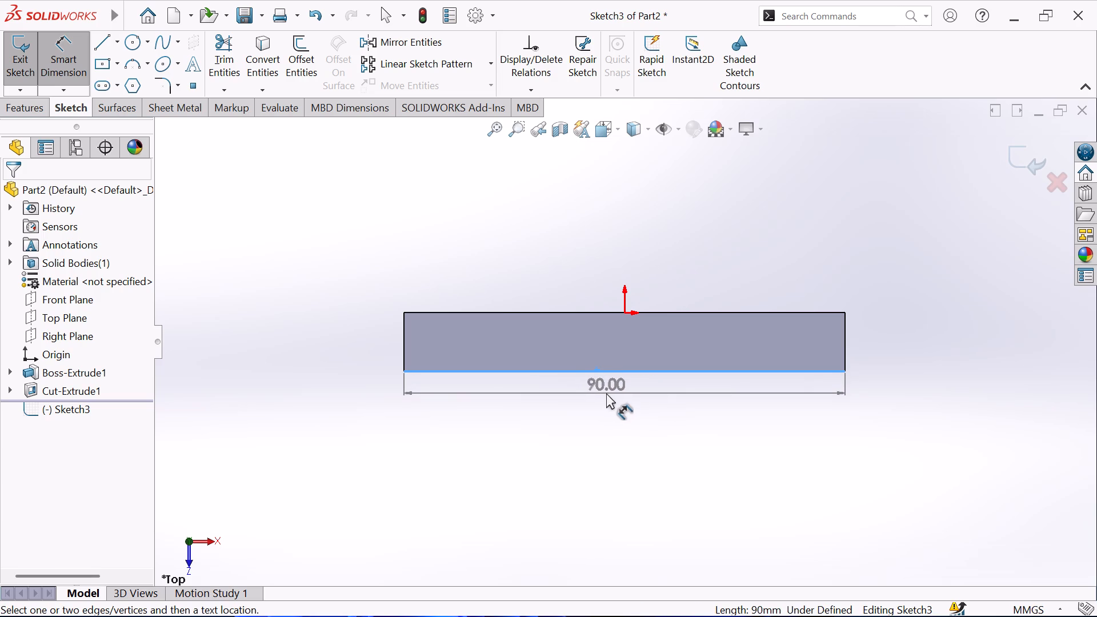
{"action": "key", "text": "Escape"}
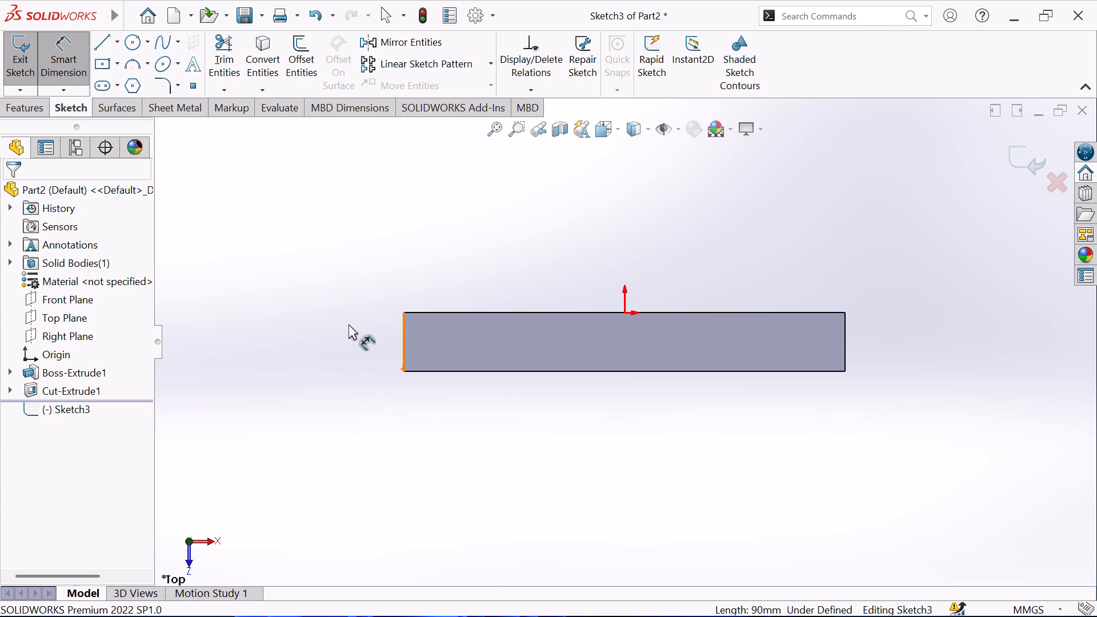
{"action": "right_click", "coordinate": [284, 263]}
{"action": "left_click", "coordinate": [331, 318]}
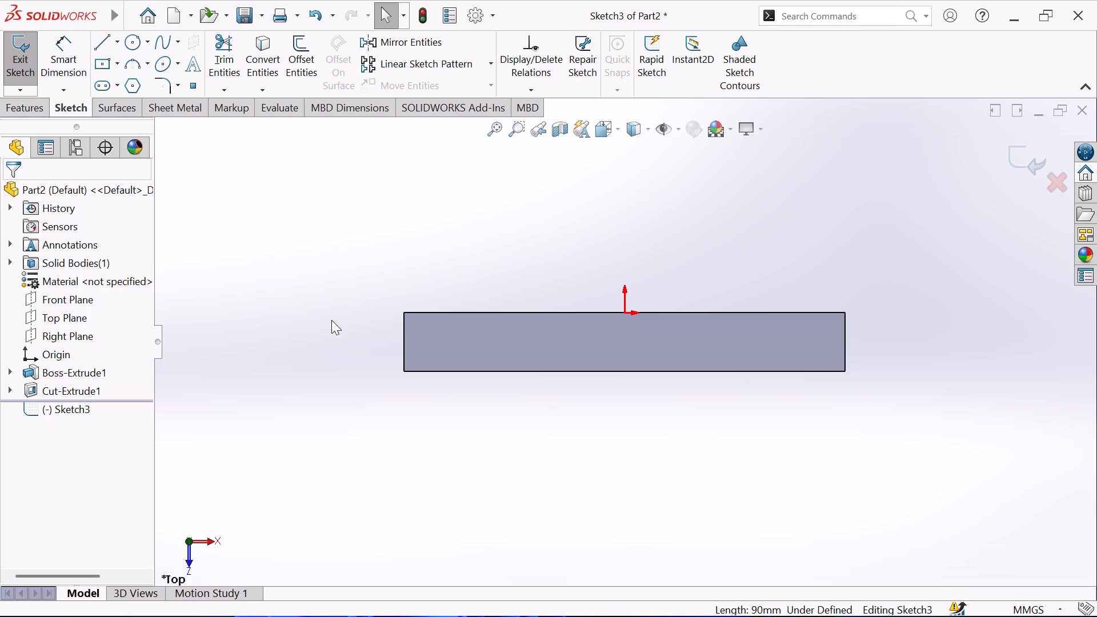
Sketch two concentric circles of about 6.6 mm and 11.5 mm radius, centred about 83 mm left of and 4 mm below the origin.
{"action": "left_click", "coordinate": [133, 47]}
{"action": "left_click", "coordinate": [219, 331]}
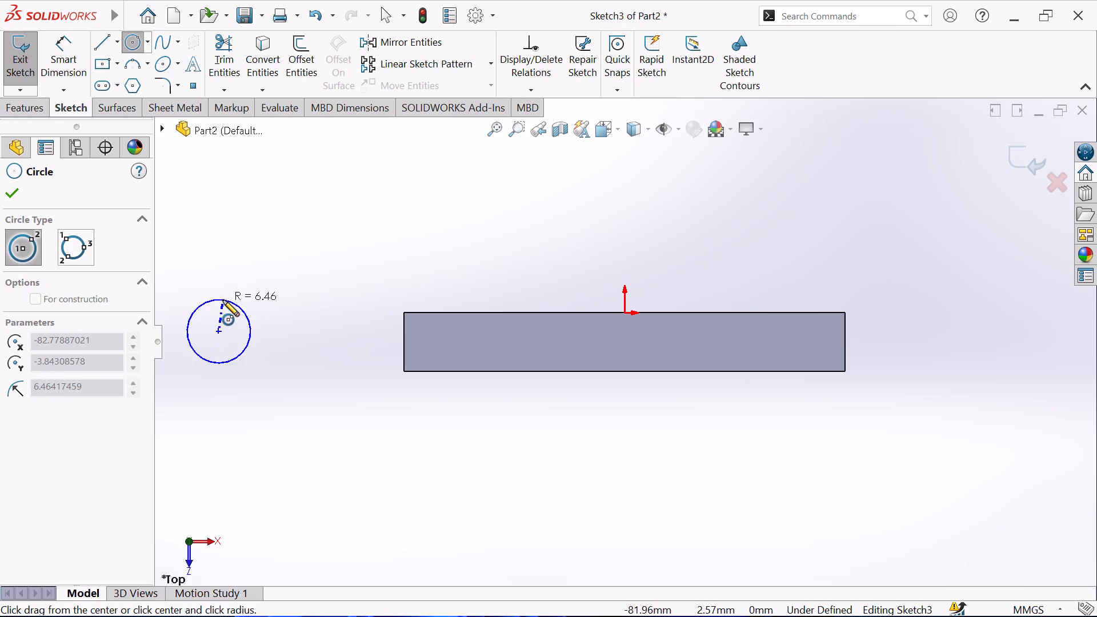
{"action": "left_click", "coordinate": [223, 299]}
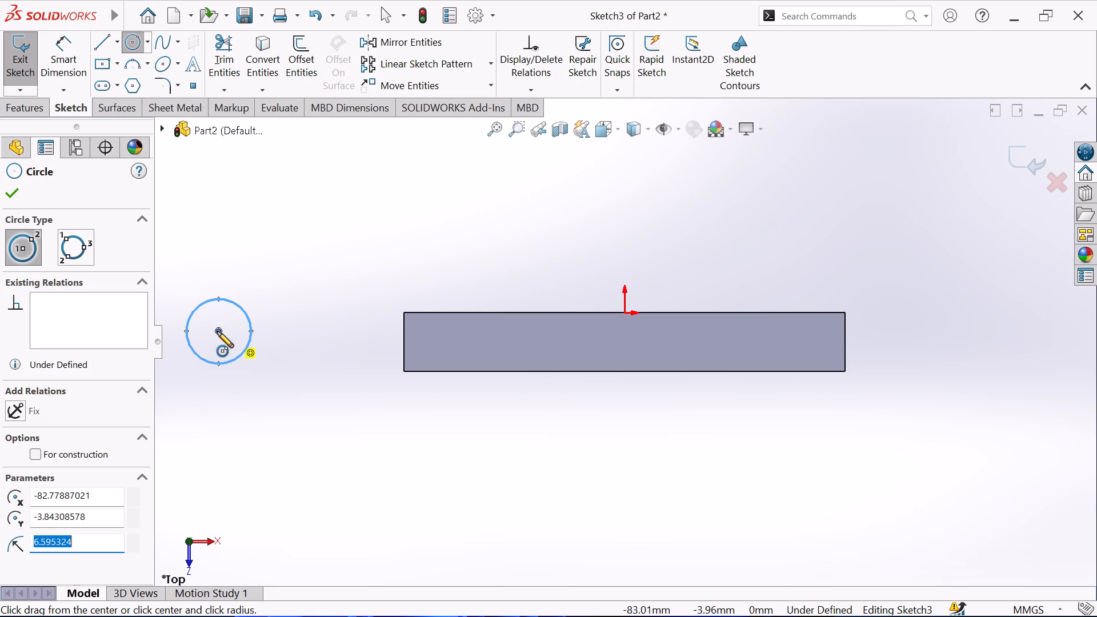
{"action": "left_click", "coordinate": [217, 331]}
{"action": "left_click", "coordinate": [259, 292]}
{"action": "right_click", "coordinate": [315, 240]}
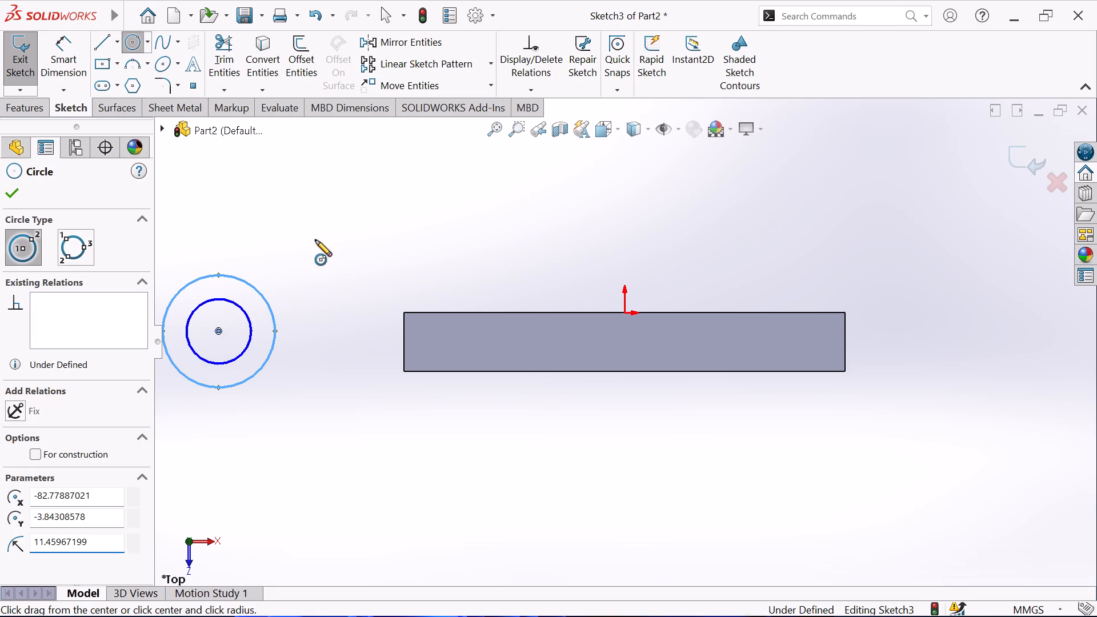
{"action": "left_click", "coordinate": [347, 253]}
Dimension the outer circle's diameter to 40 mm.
{"action": "scroll", "coordinate": [290, 331], "scroll_direction": "up", "scroll_amount": 2}
{"action": "scroll", "coordinate": [497, 351], "scroll_direction": "down", "scroll_amount": 1}
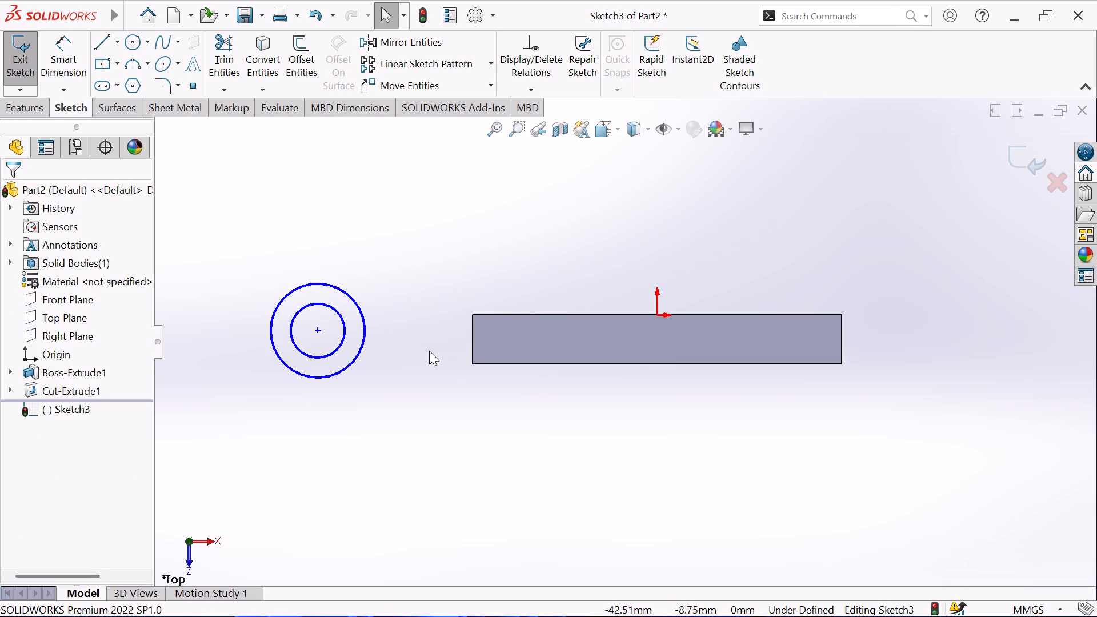
{"action": "left_click", "coordinate": [75, 58]}
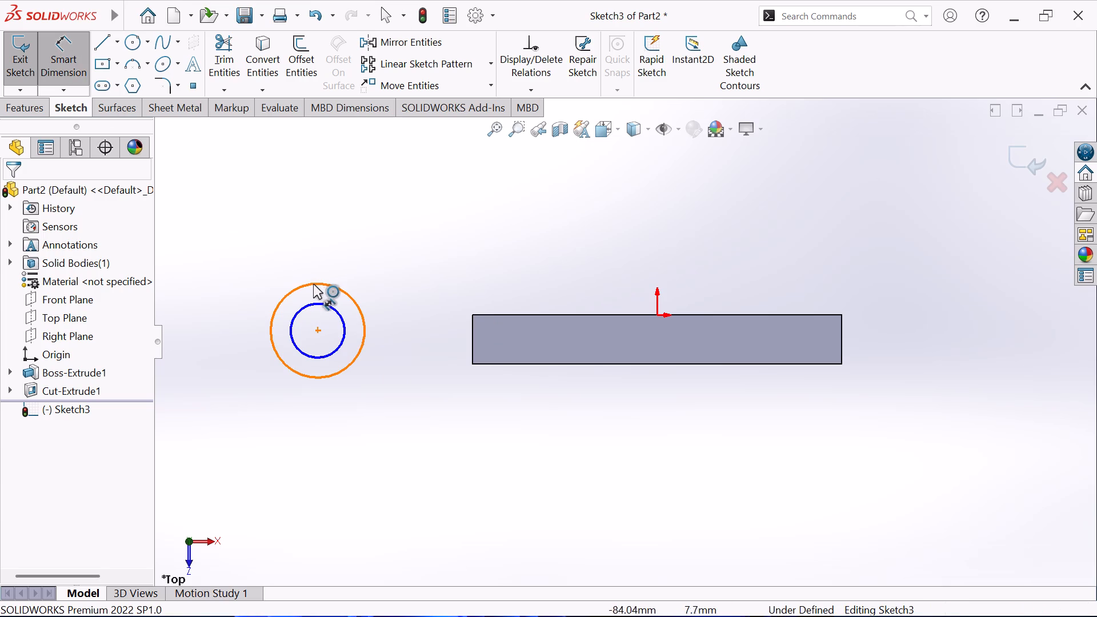
{"action": "left_click", "coordinate": [313, 284]}
{"action": "left_click", "coordinate": [310, 194]}
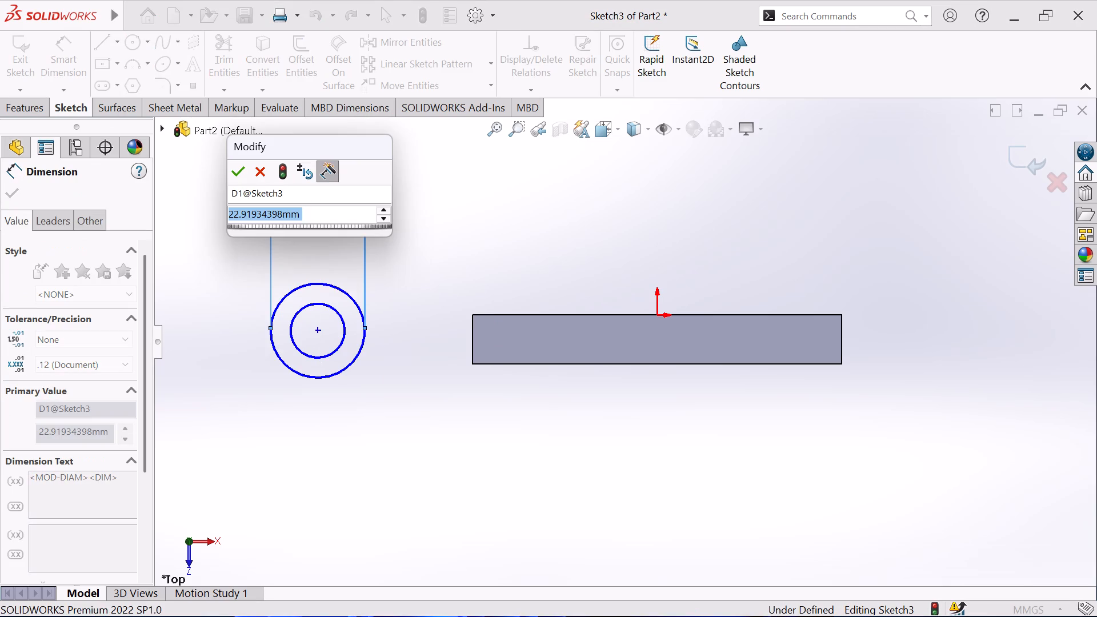
{"action": "type", "text": "40"}
{"action": "key", "text": "Return"}
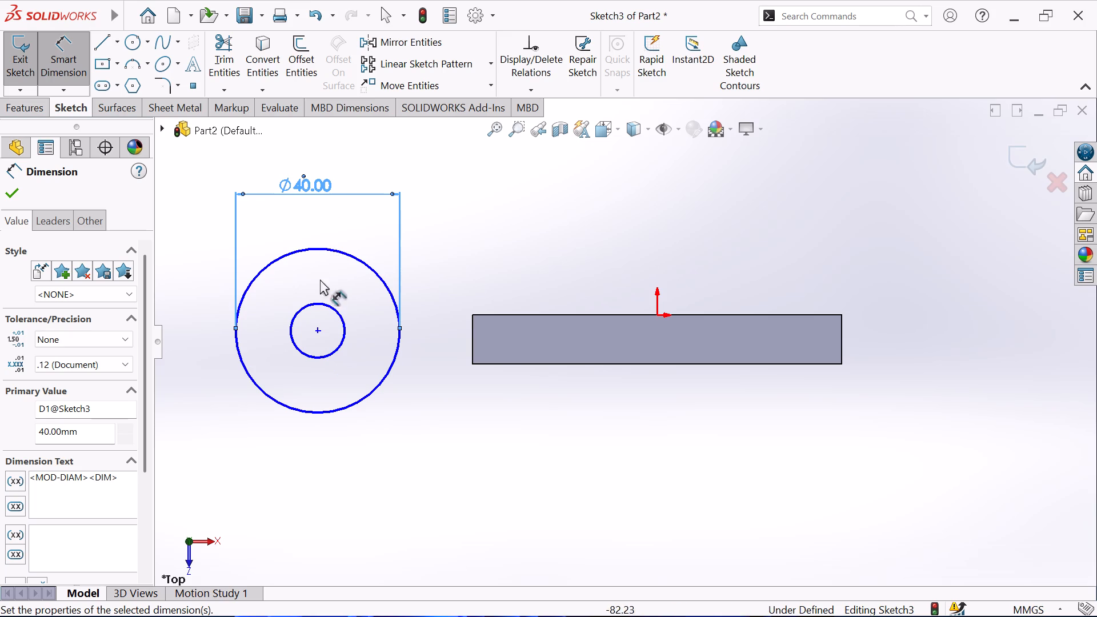
Dimension the inner circle's diameter to 16 mm.
{"action": "left_click", "coordinate": [295, 346]}
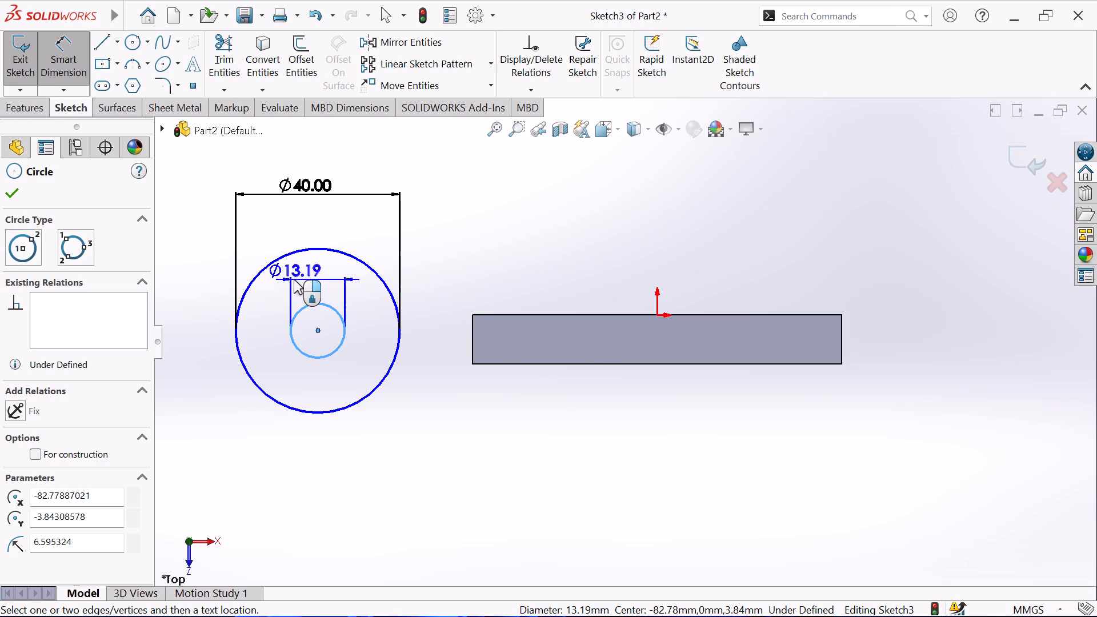
{"action": "left_click", "coordinate": [295, 279]}
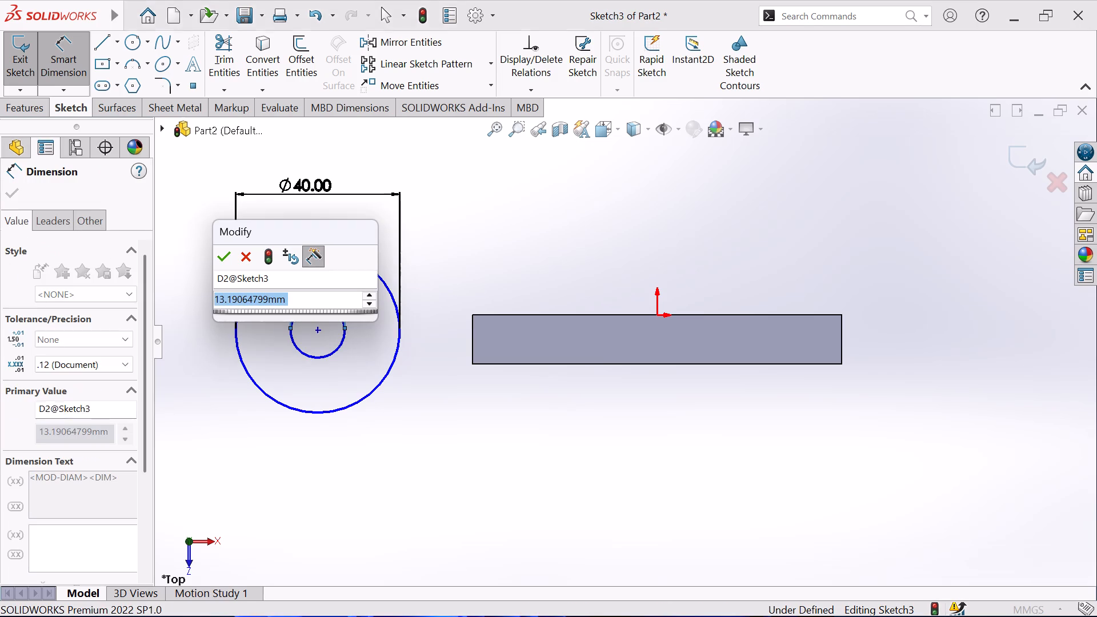
{"action": "type", "text": "16"}
{"action": "key", "text": "Return"}
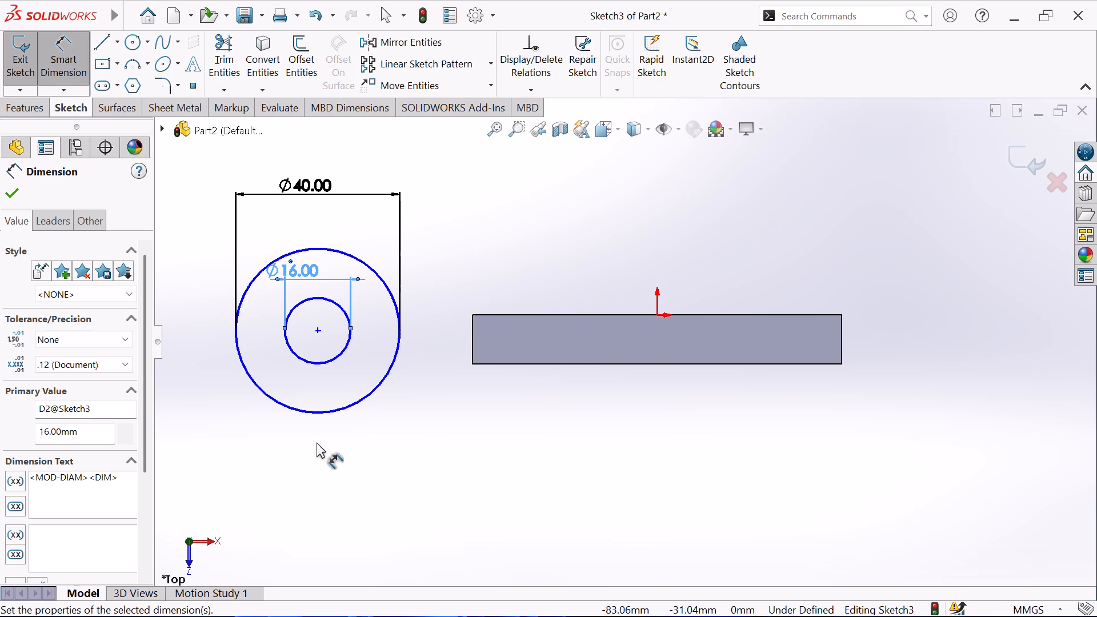
{"action": "right_click", "coordinate": [317, 442]}
{"action": "left_click", "coordinate": [377, 496]}
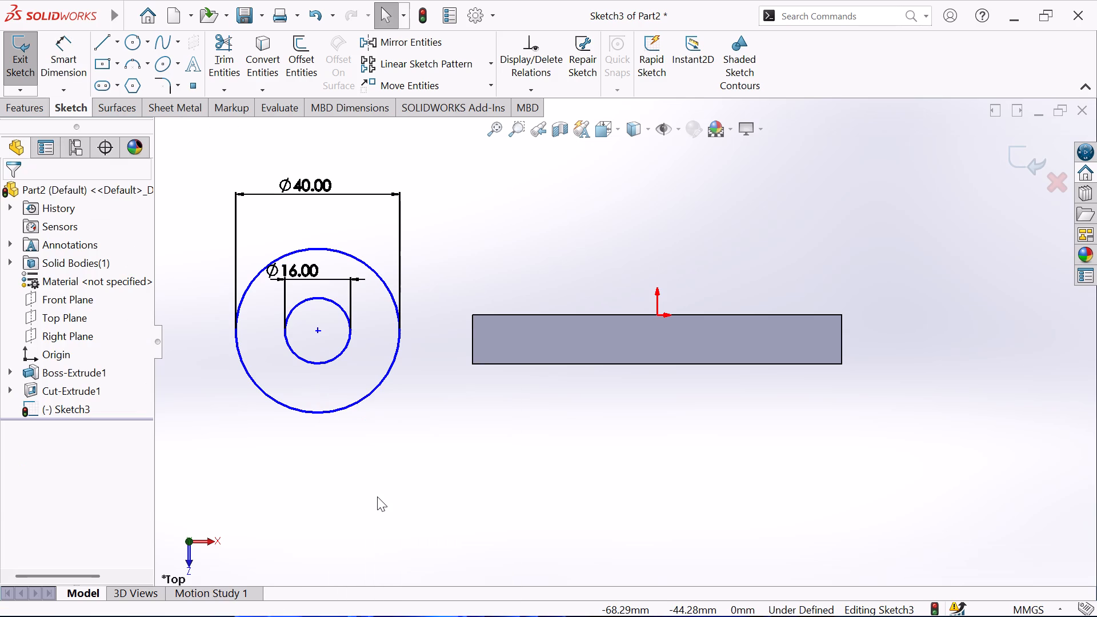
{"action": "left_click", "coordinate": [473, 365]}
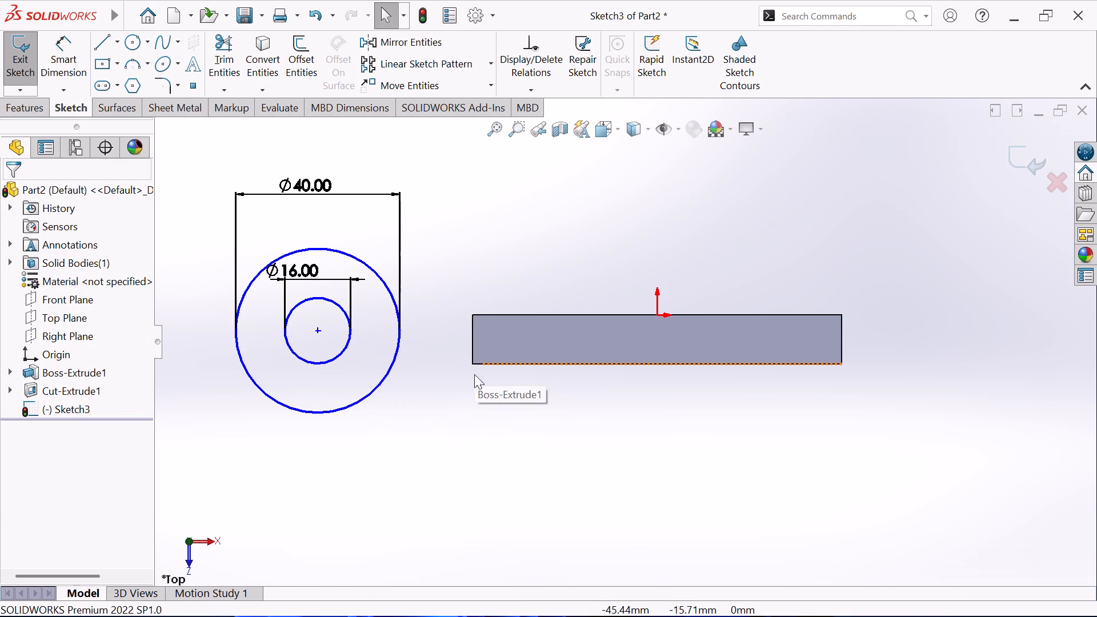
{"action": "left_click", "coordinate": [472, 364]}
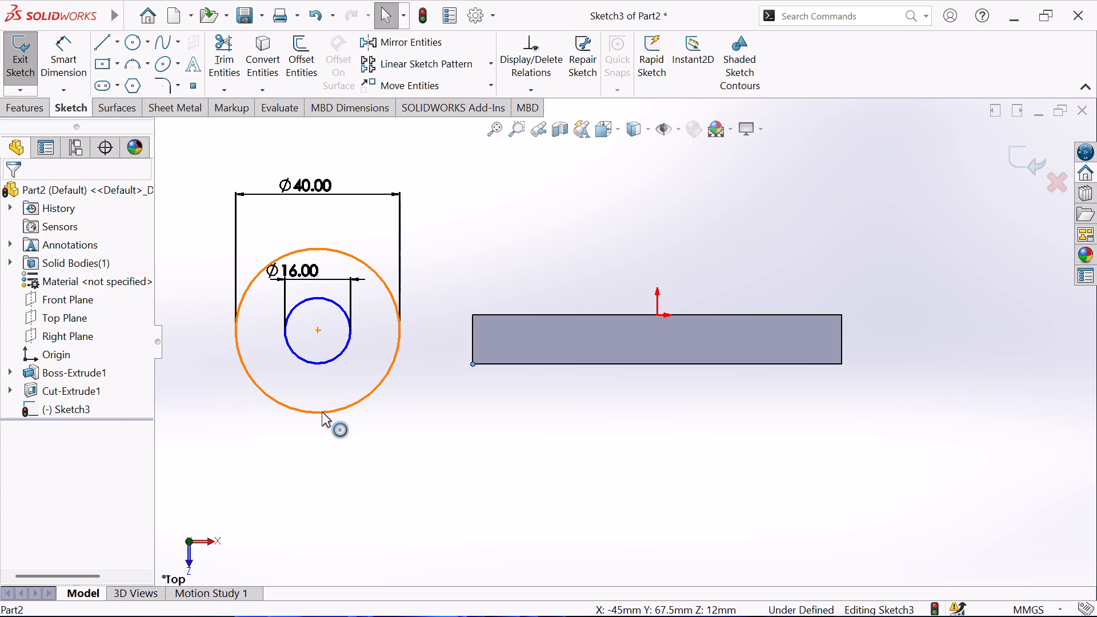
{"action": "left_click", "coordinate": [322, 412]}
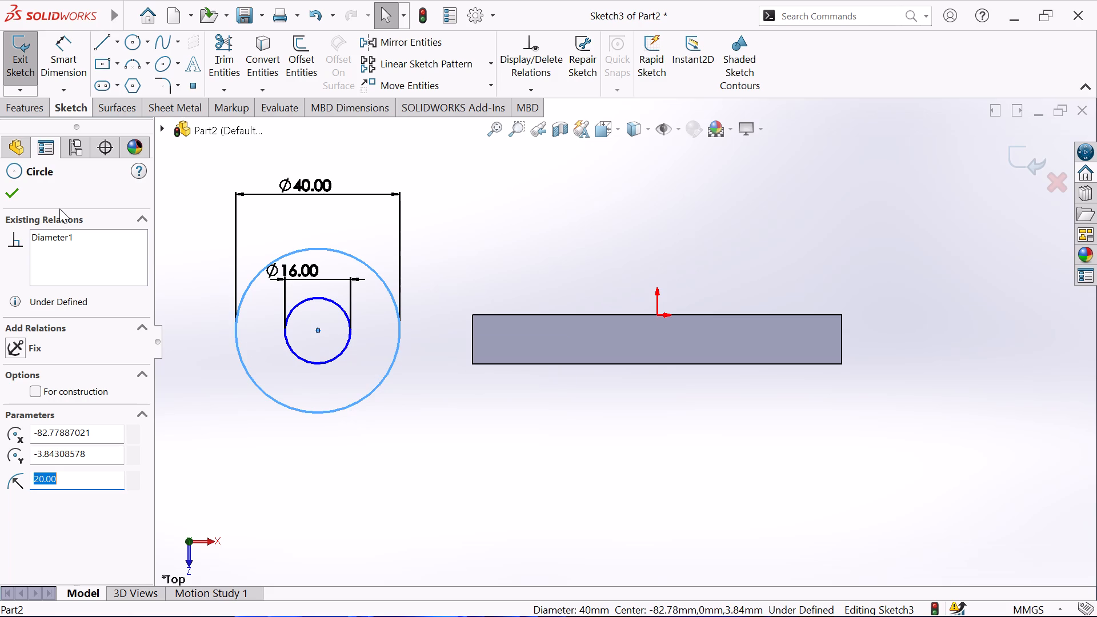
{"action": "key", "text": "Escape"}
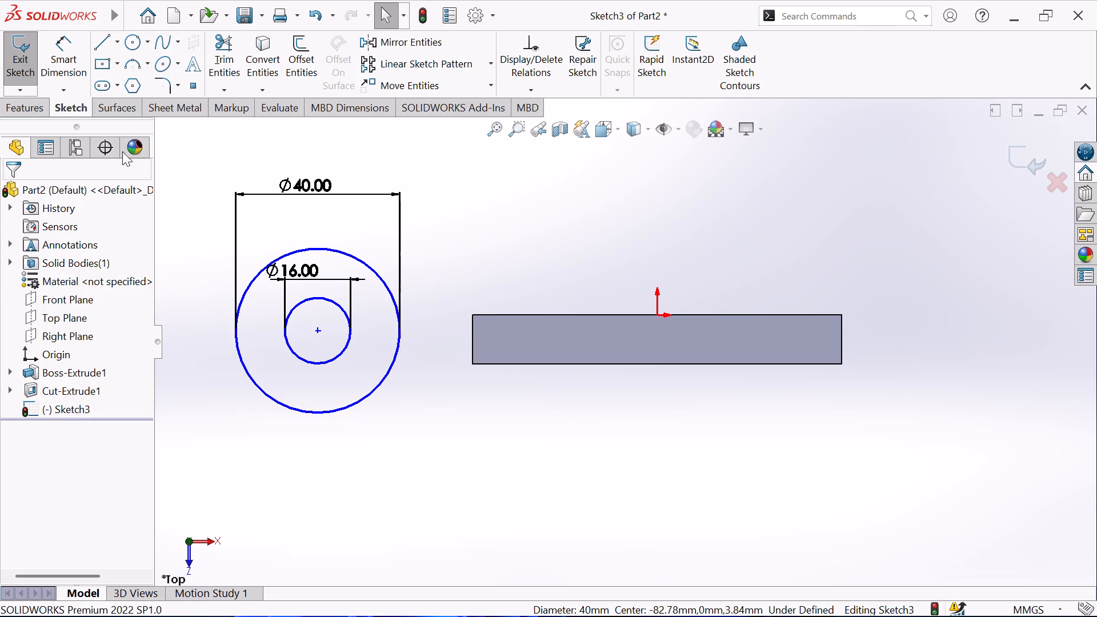
Sketch a line about 39.6 mm long from the plate's lower-left corner to the bottom point of the outer circle.
{"action": "left_click", "coordinate": [100, 49]}
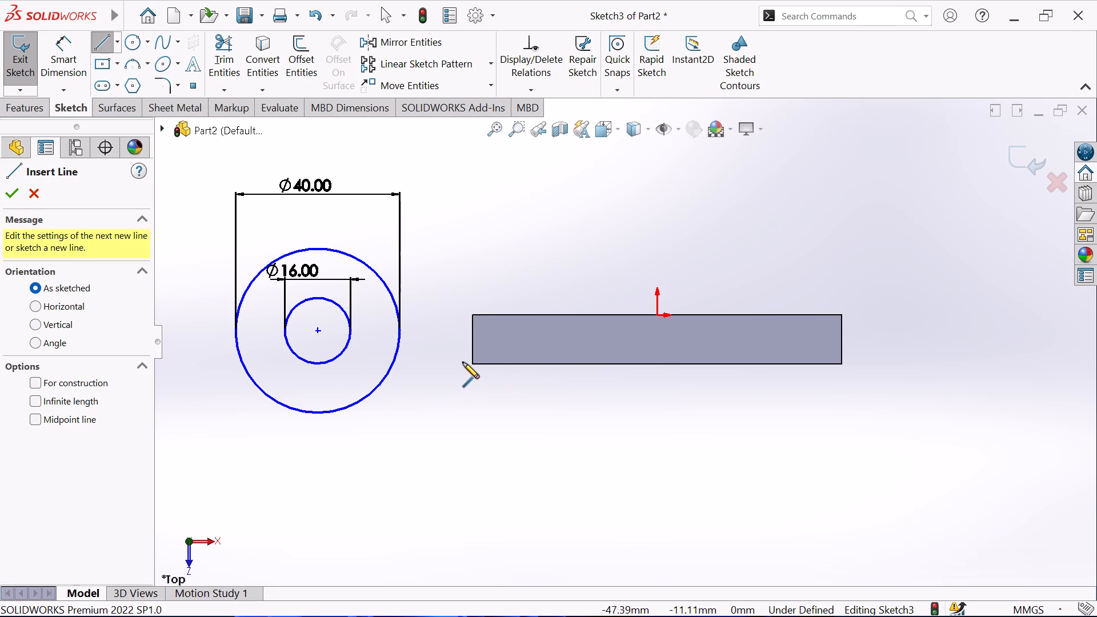
{"action": "left_click", "coordinate": [473, 365]}
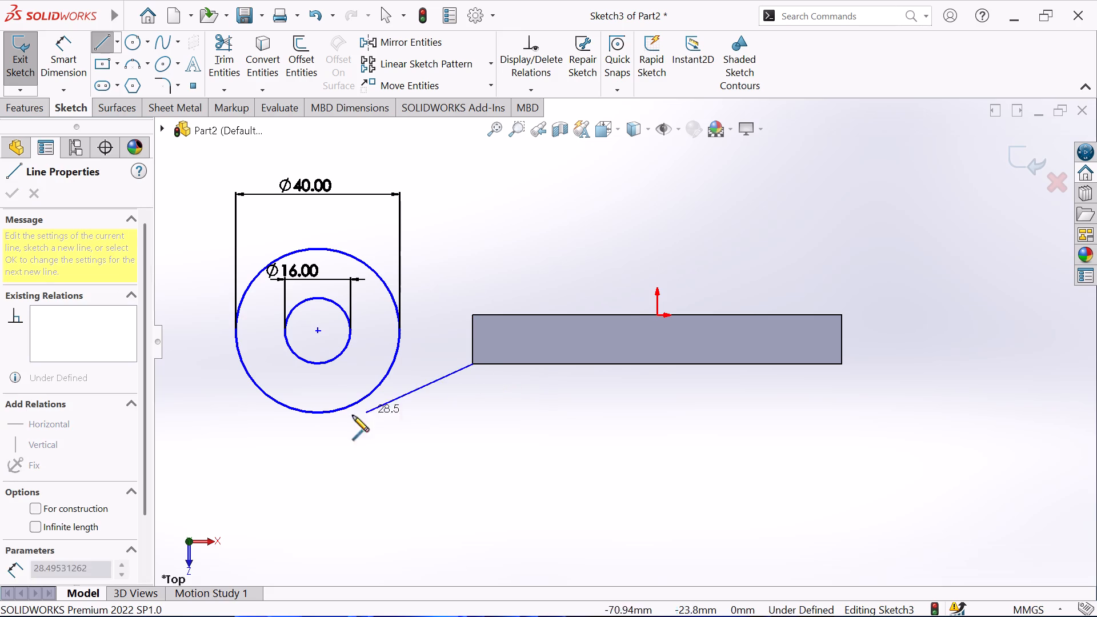
{"action": "left_click", "coordinate": [318, 413]}
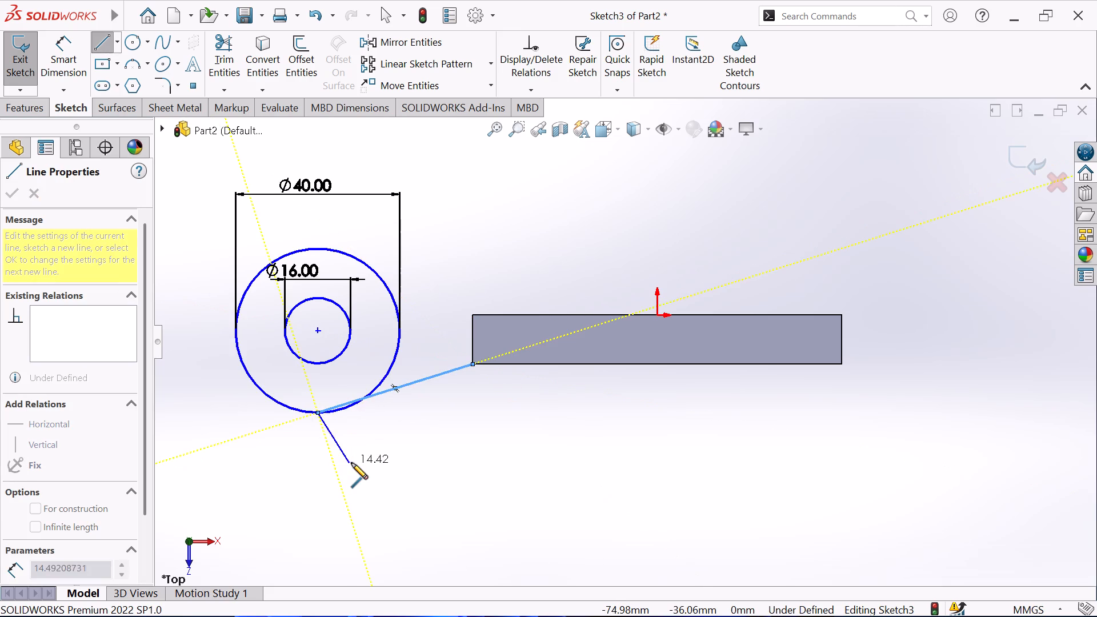
{"action": "right_click", "coordinate": [353, 462]}
{"action": "left_click", "coordinate": [399, 422]}
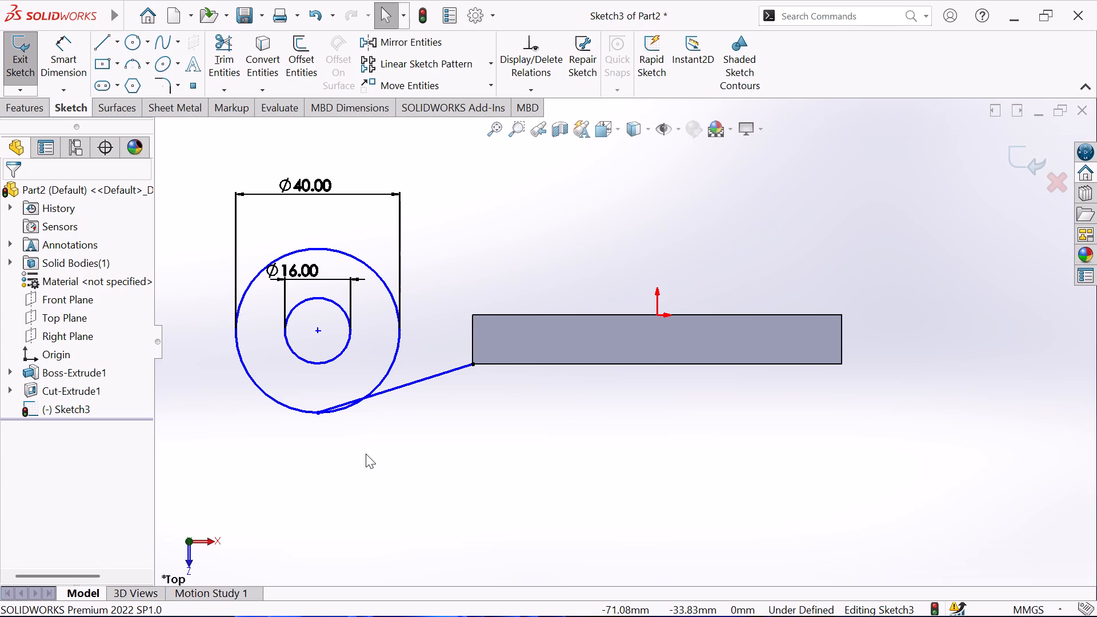
Make the line between the plate corner and the outer circle horizontal.
{"action": "left_click", "coordinate": [424, 381]}
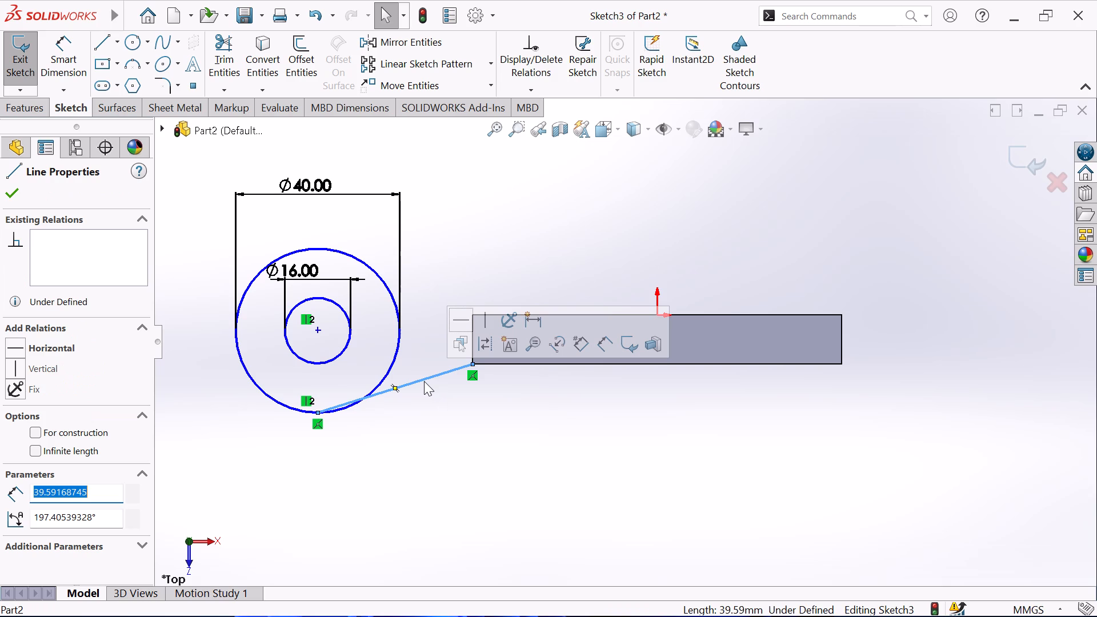
{"action": "left_click", "coordinate": [461, 319]}
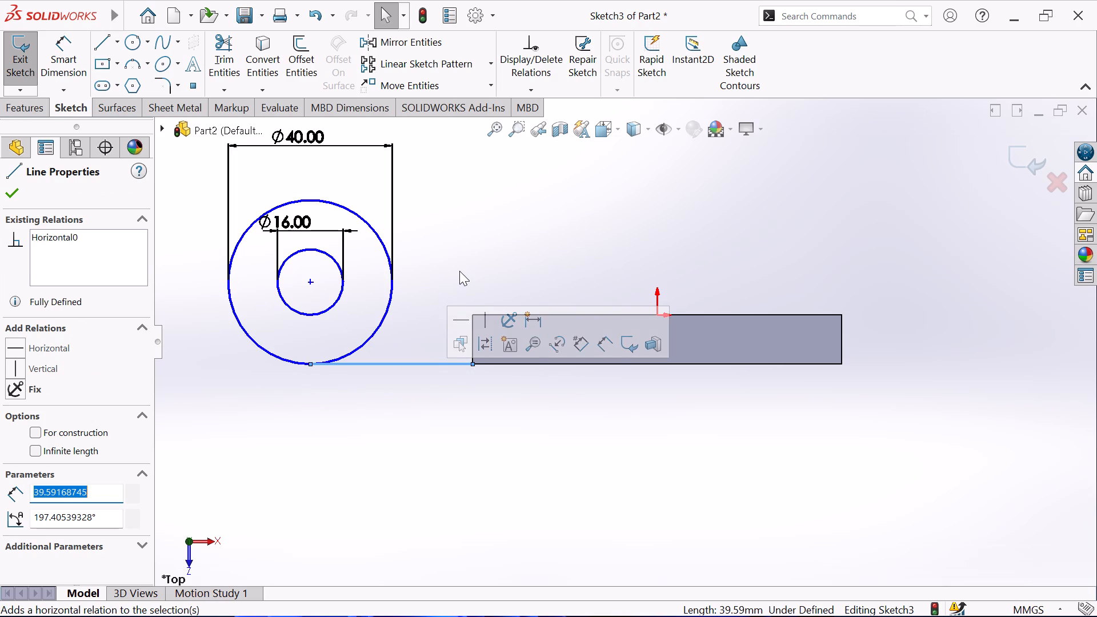
{"action": "left_click", "coordinate": [459, 270]}
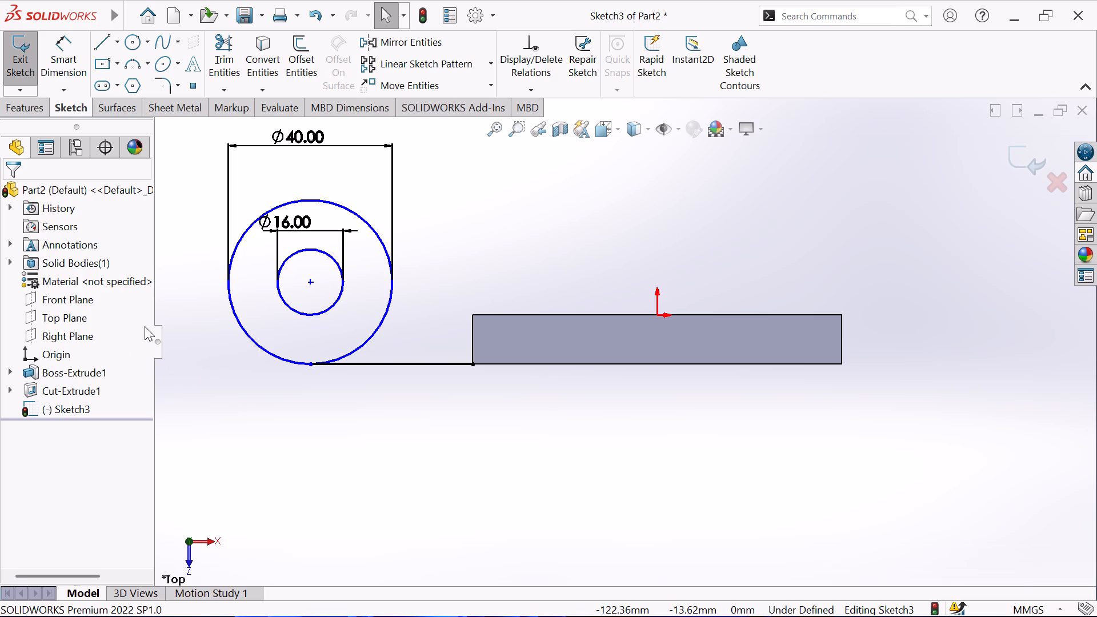
Sketch a slanted line about 40 mm long from the plate's upper-right corner, rising to the left above the plate.
{"action": "scroll", "coordinate": [538, 289], "scroll_direction": "up", "scroll_amount": 1}
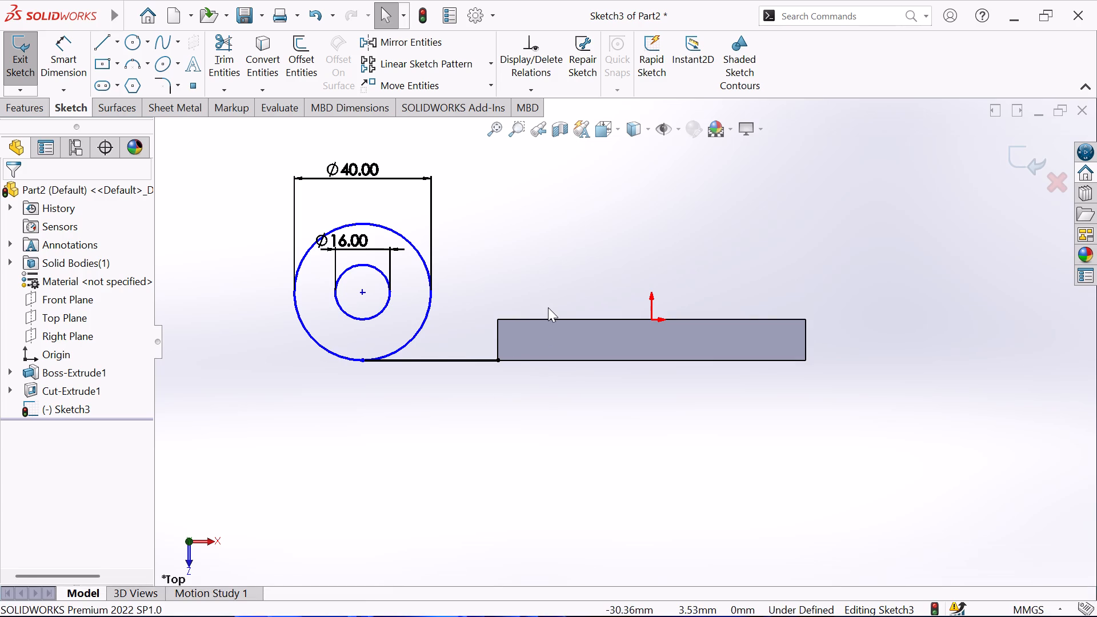
{"action": "scroll", "coordinate": [548, 308], "scroll_direction": "up", "scroll_amount": 1}
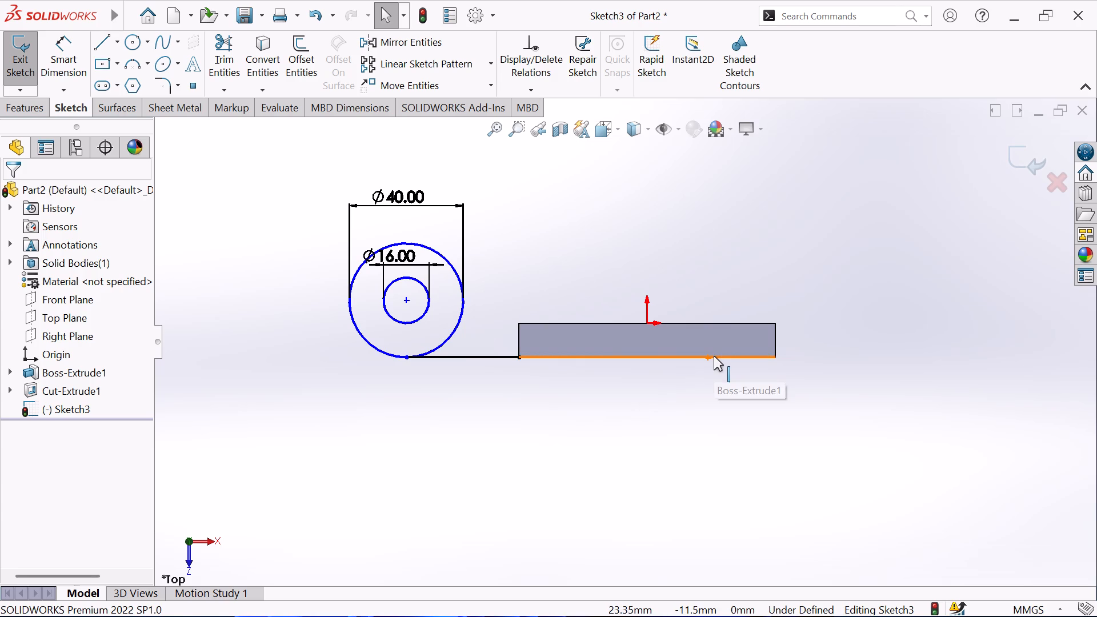
{"action": "left_click", "coordinate": [105, 43]}
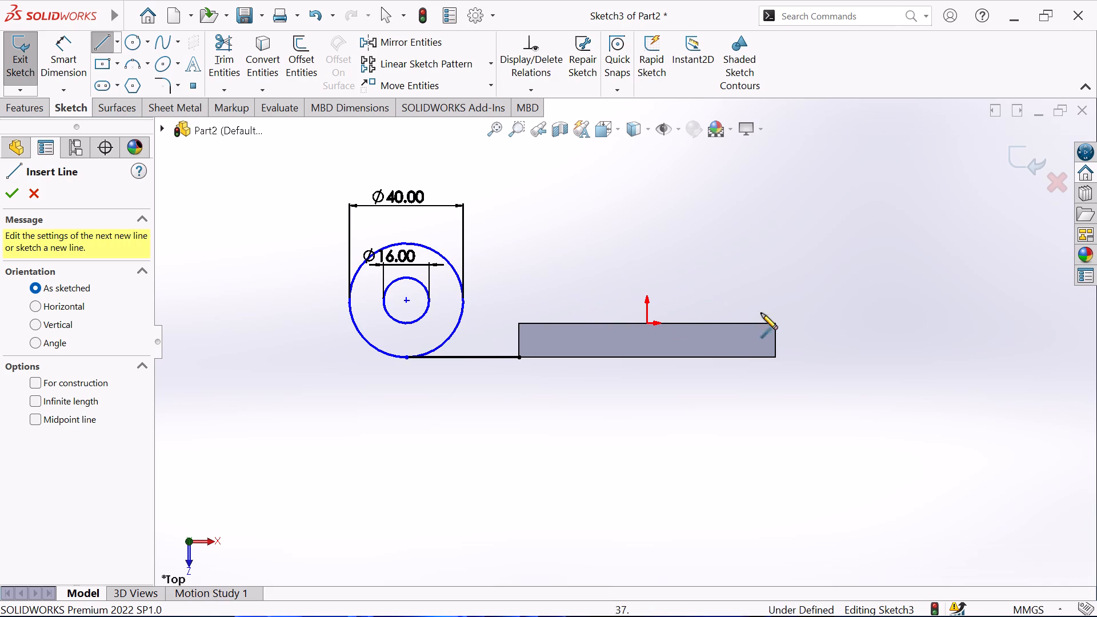
{"action": "left_click", "coordinate": [775, 323]}
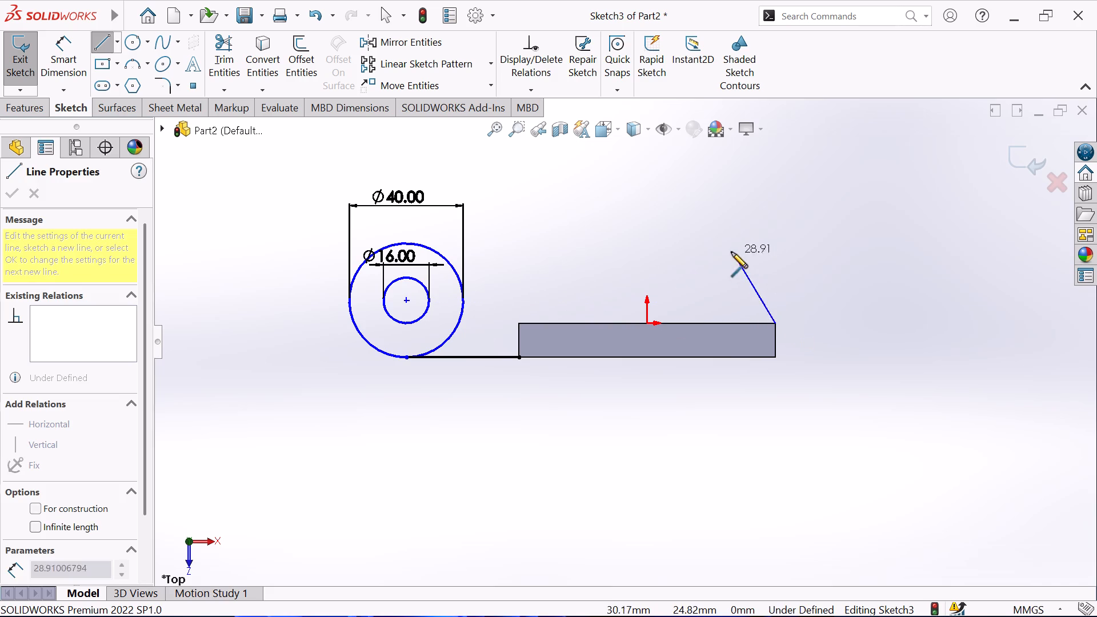
{"action": "left_click", "coordinate": [701, 235]}
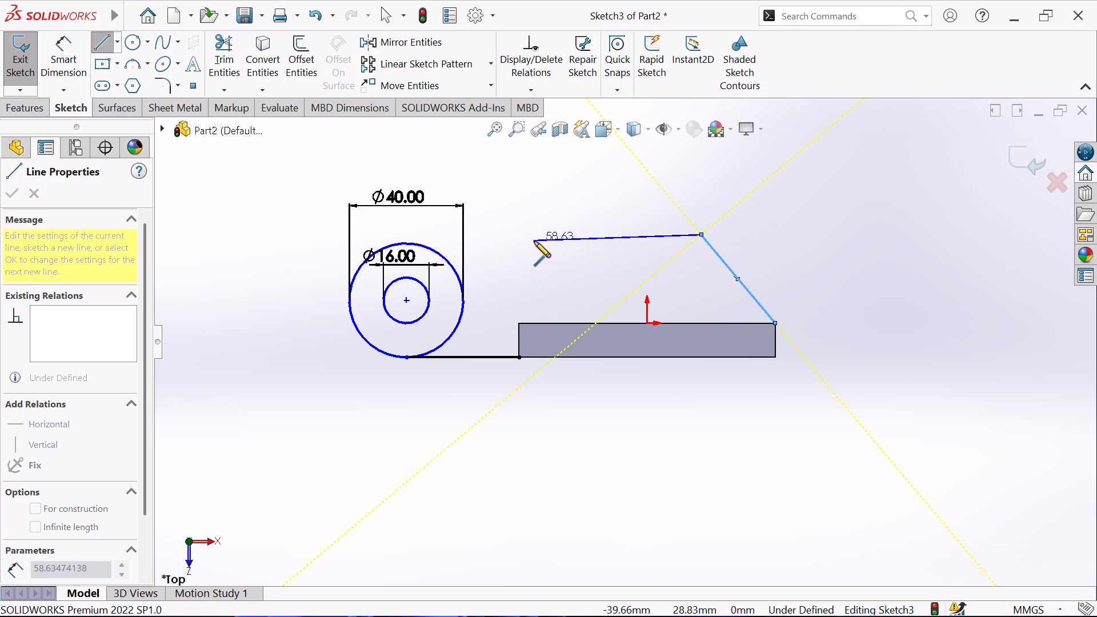
{"action": "key", "text": "Escape"}
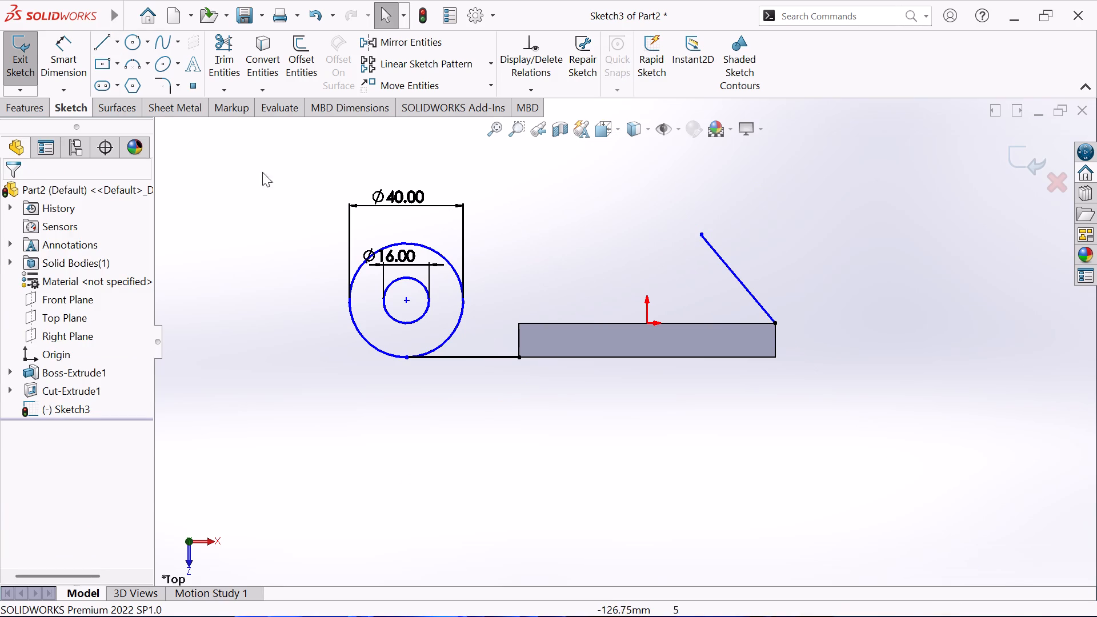
Dimension the slanted line's upper endpoint 52 mm above the plate's bottom edge.
{"action": "left_click", "coordinate": [55, 55]}
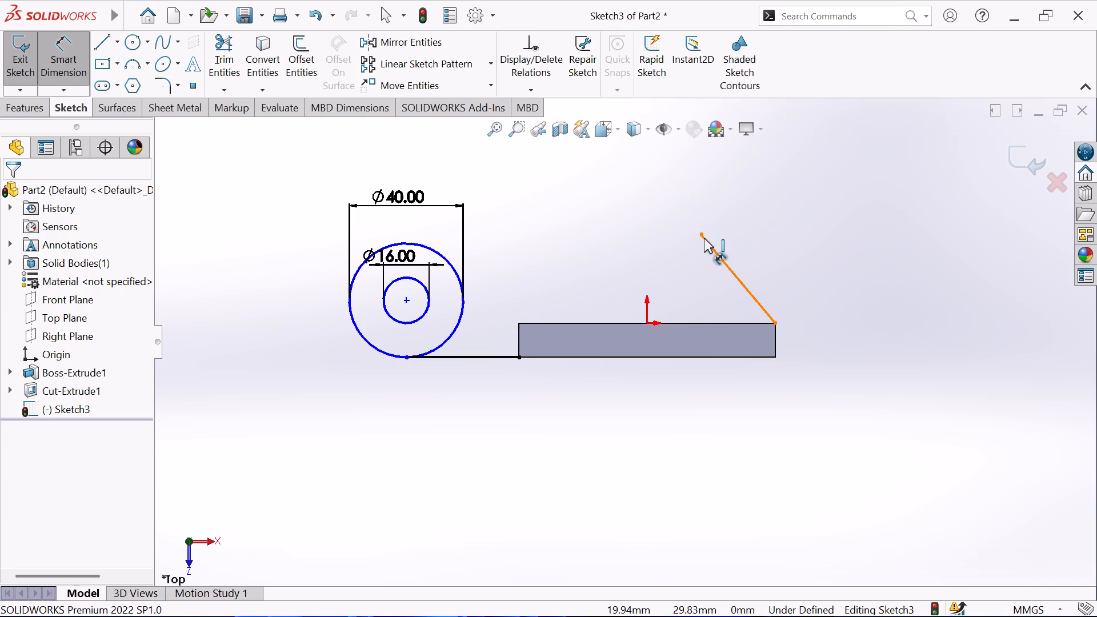
{"action": "left_click", "coordinate": [702, 235]}
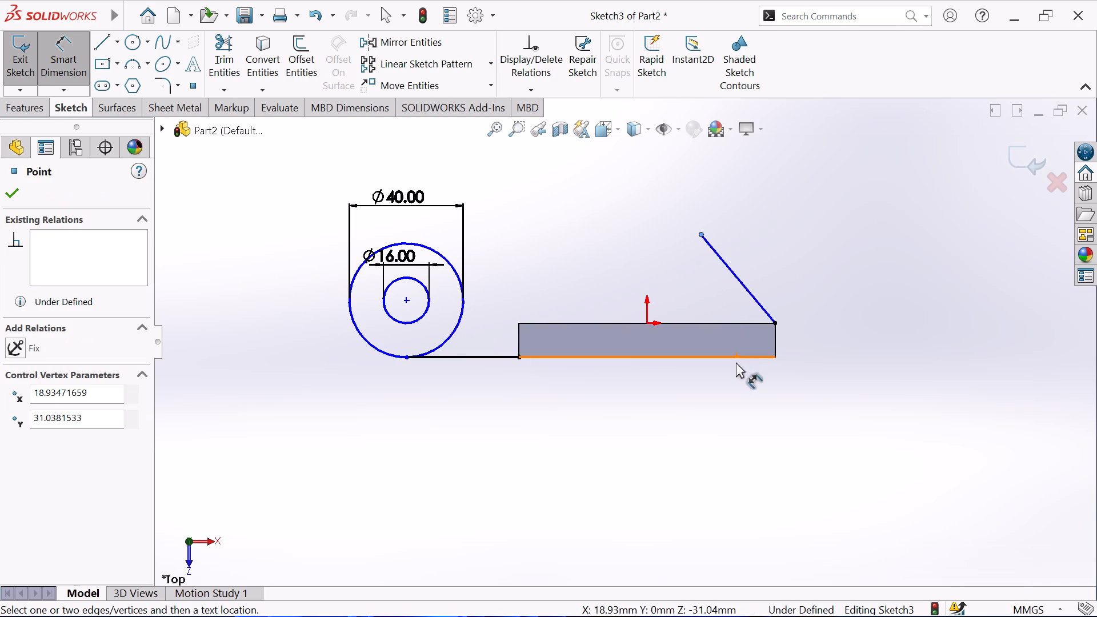
{"action": "left_click", "coordinate": [732, 358]}
{"action": "left_click", "coordinate": [844, 281]}
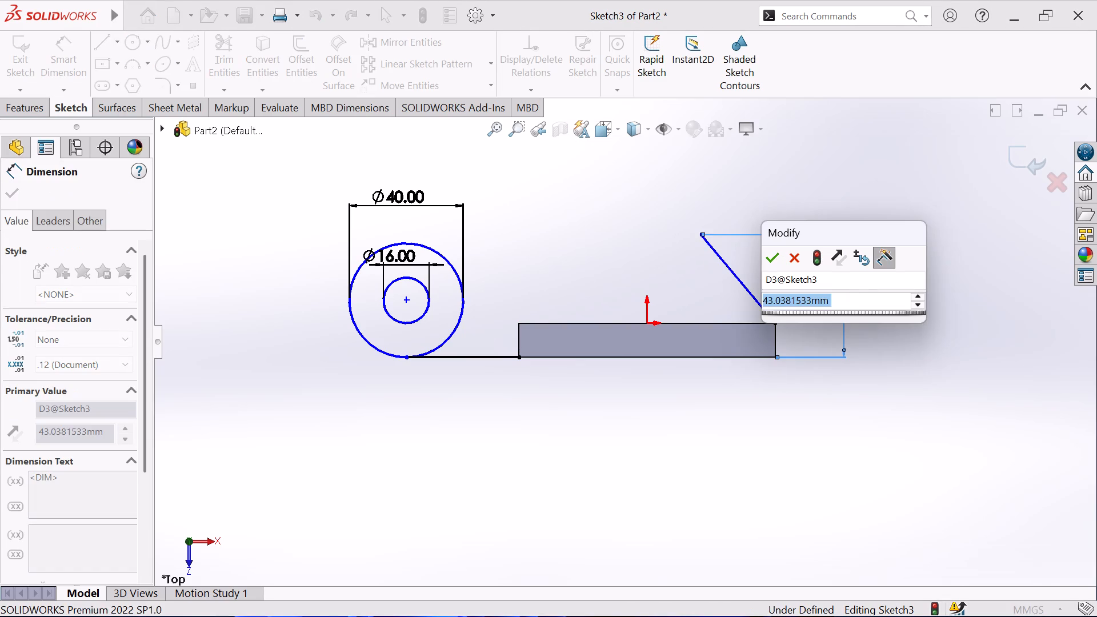
{"action": "type", "text": "52"}
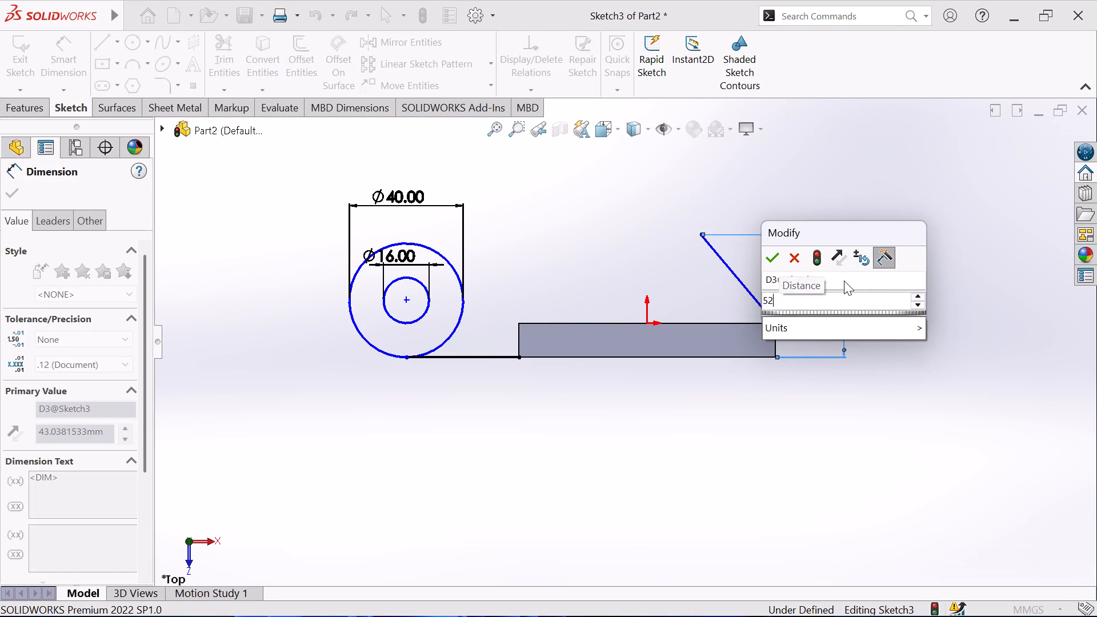
{"action": "key", "text": "Return"}
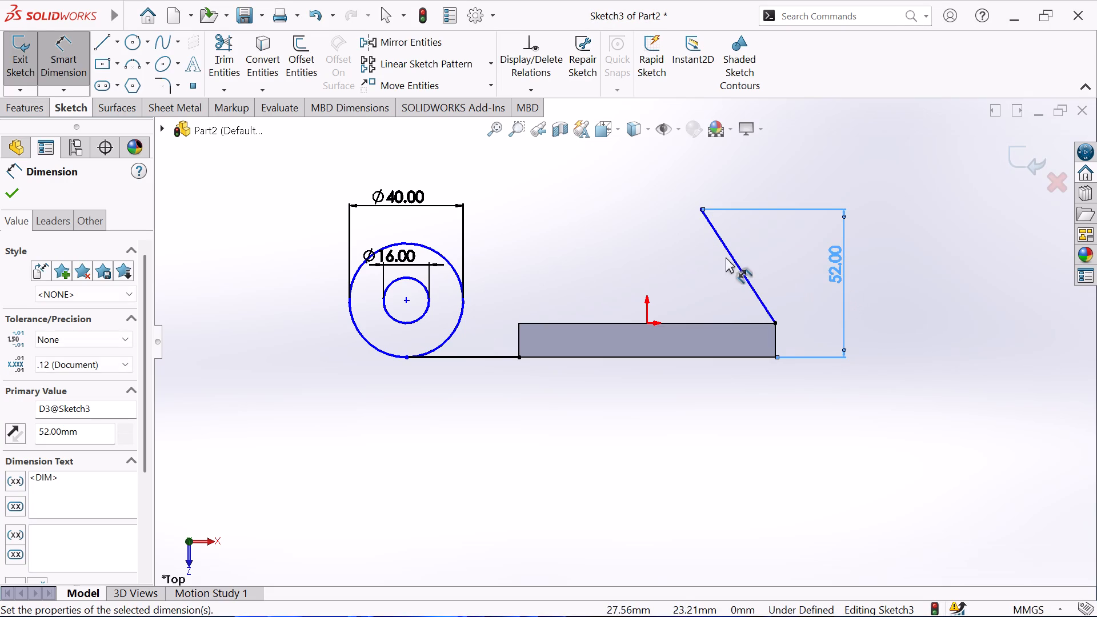
Dimension the slanted line's length to 63 mm.
{"action": "left_click", "coordinate": [735, 261]}
{"action": "left_click", "coordinate": [775, 249]}
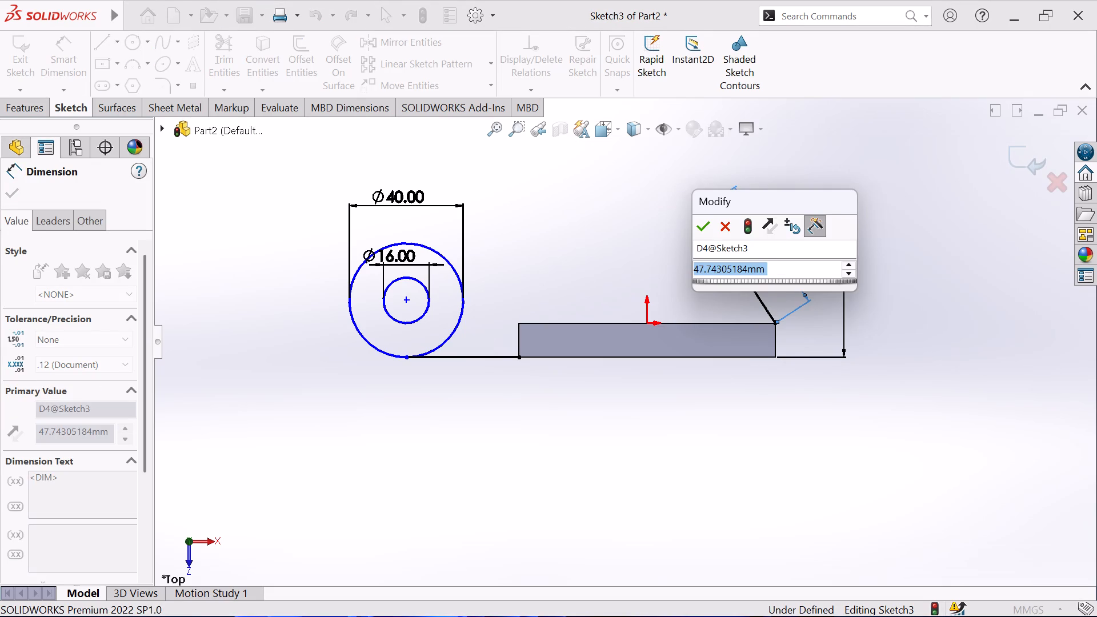
{"action": "type", "text": "63"}
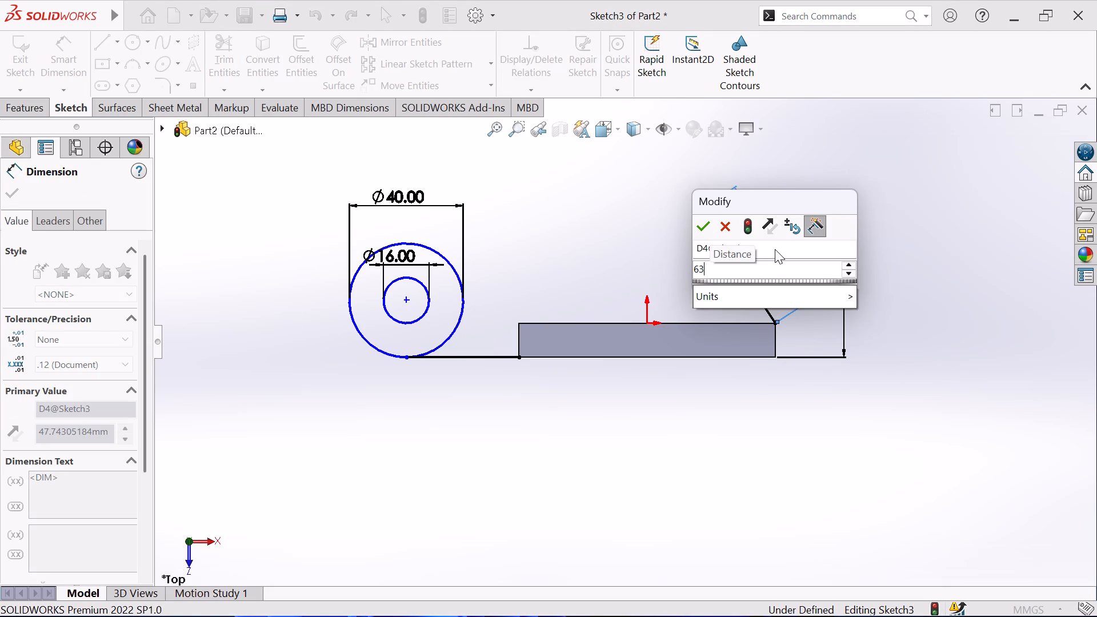
{"action": "key", "text": "Return"}
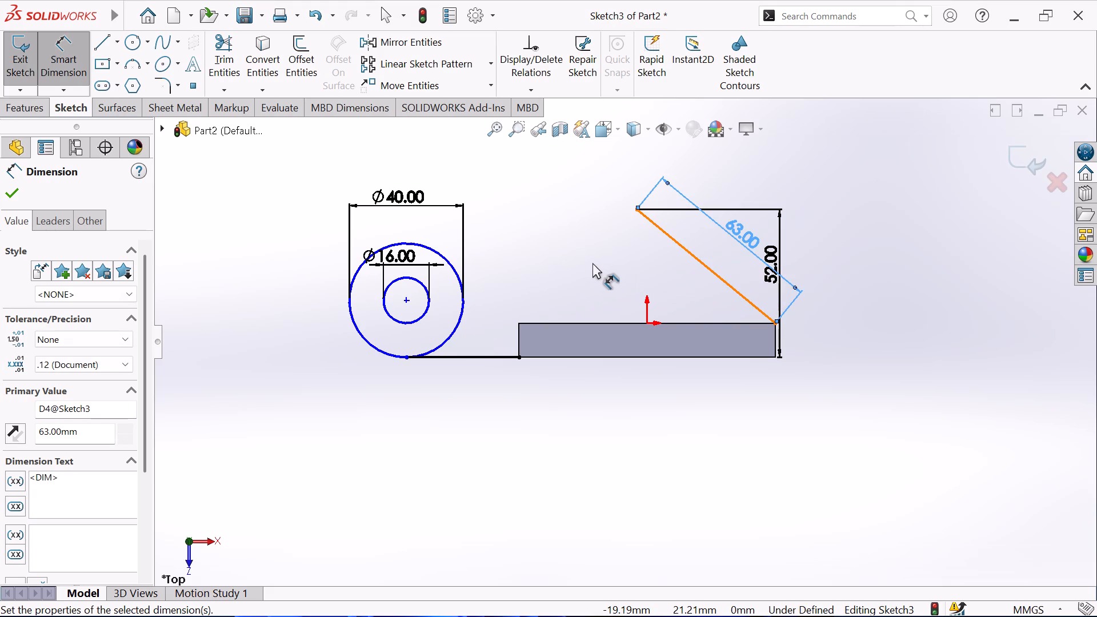
Dimension the horizontal distance between the circles' centre and the slanted line's upper endpoint to 177 mm.
{"action": "left_click", "coordinate": [406, 301]}
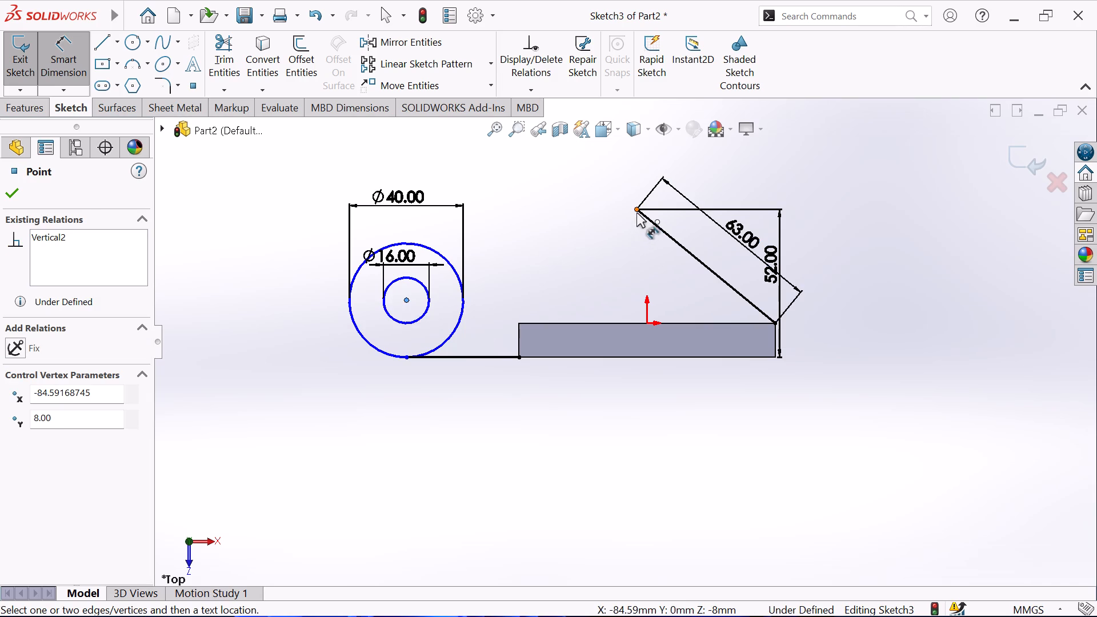
{"action": "left_click", "coordinate": [636, 212]}
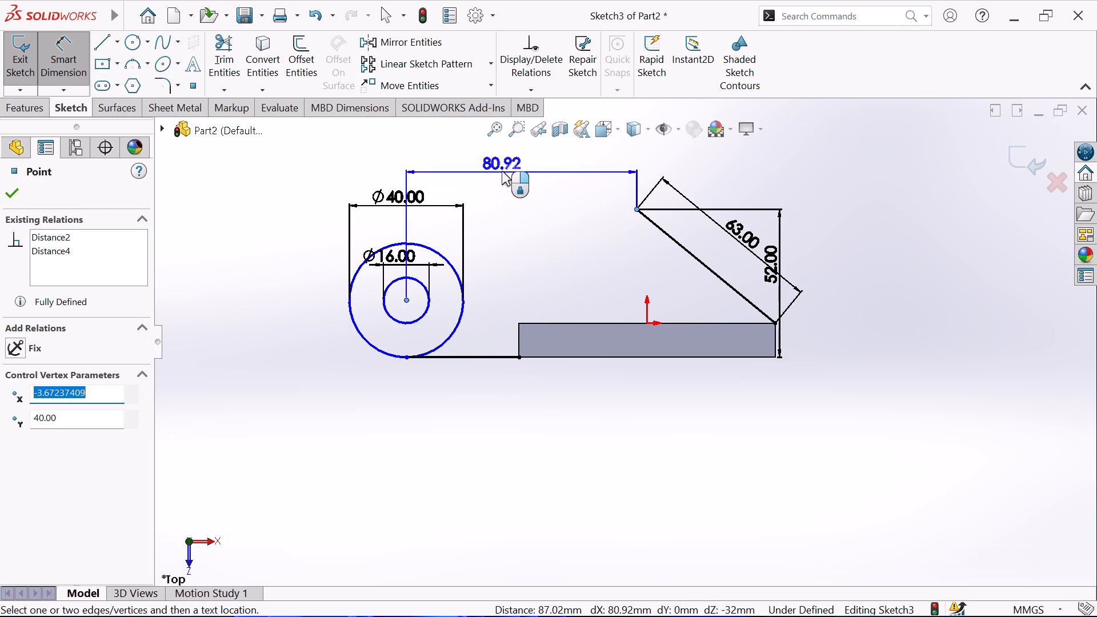
{"action": "left_click", "coordinate": [502, 170]}
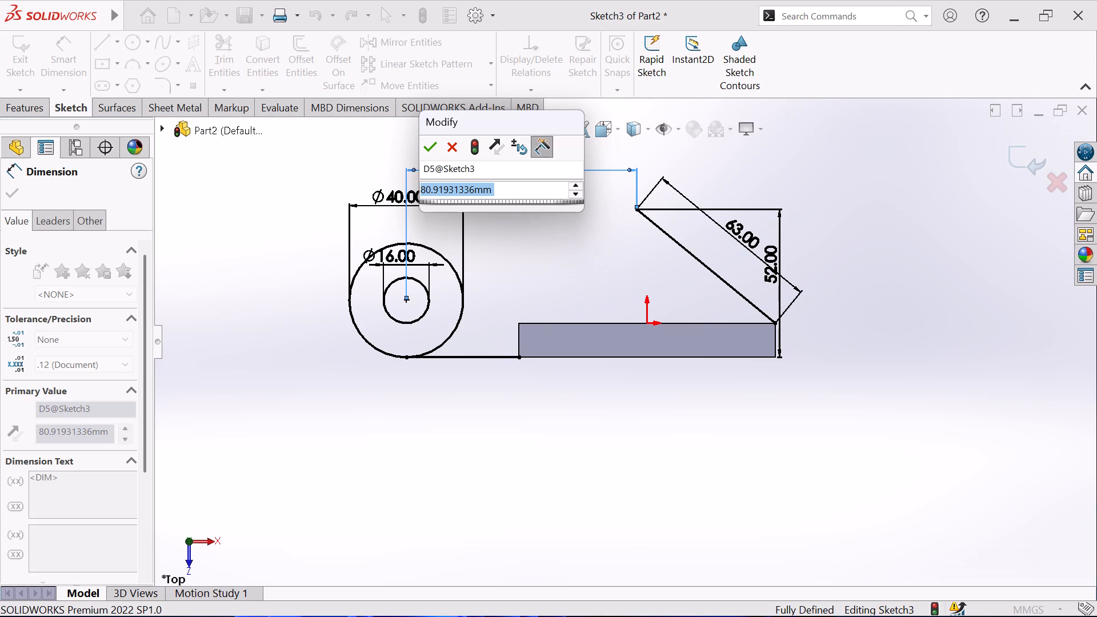
{"action": "key", "text": "1"}
{"action": "type", "text": "77"}
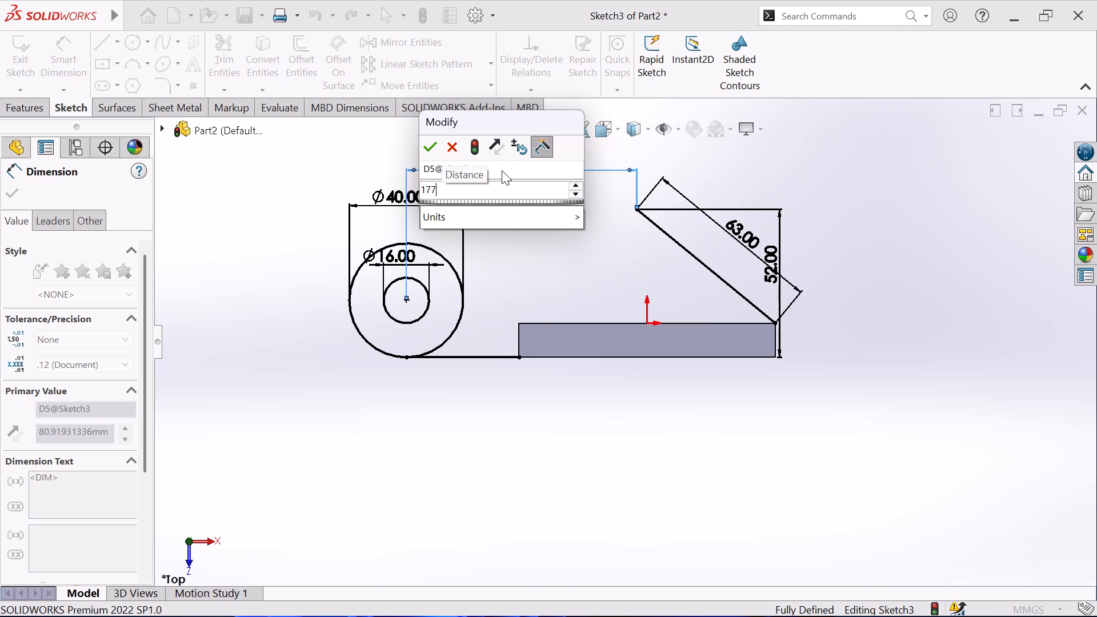
{"action": "key", "text": "Return"}
{"action": "scroll", "coordinate": [503, 166], "scroll_direction": "up", "scroll_amount": 3}
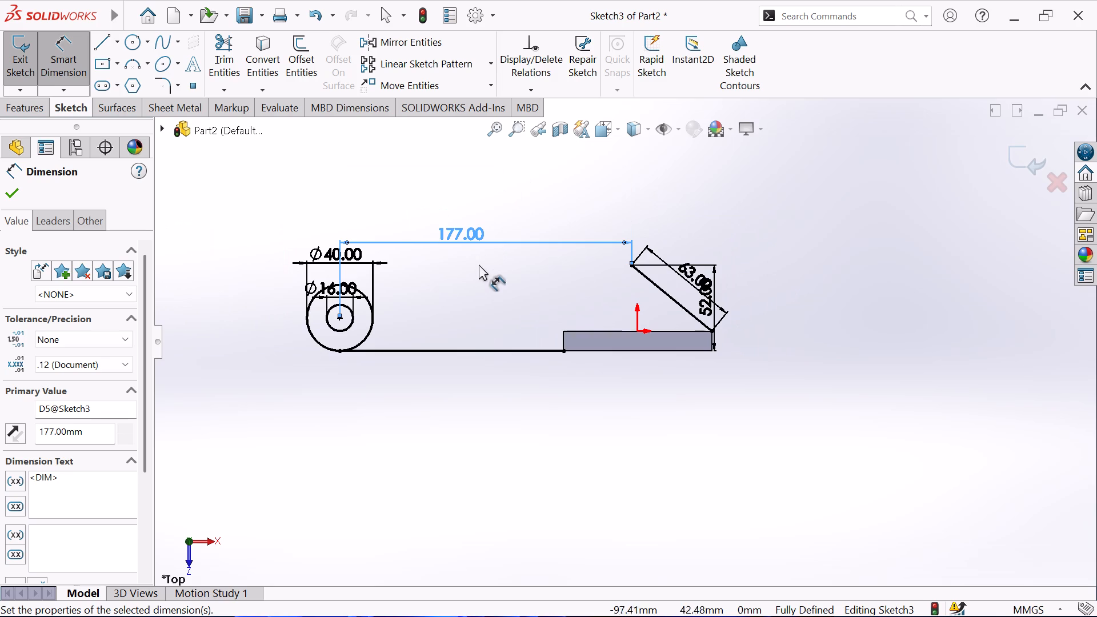
{"action": "right_click", "coordinate": [472, 284]}
{"action": "left_click", "coordinate": [515, 342]}
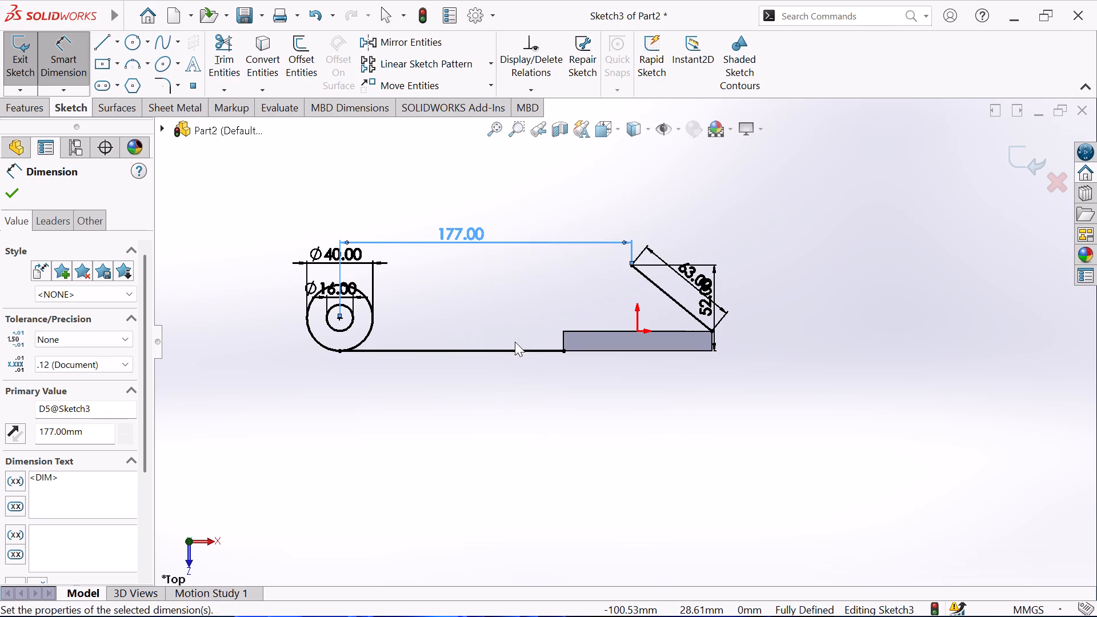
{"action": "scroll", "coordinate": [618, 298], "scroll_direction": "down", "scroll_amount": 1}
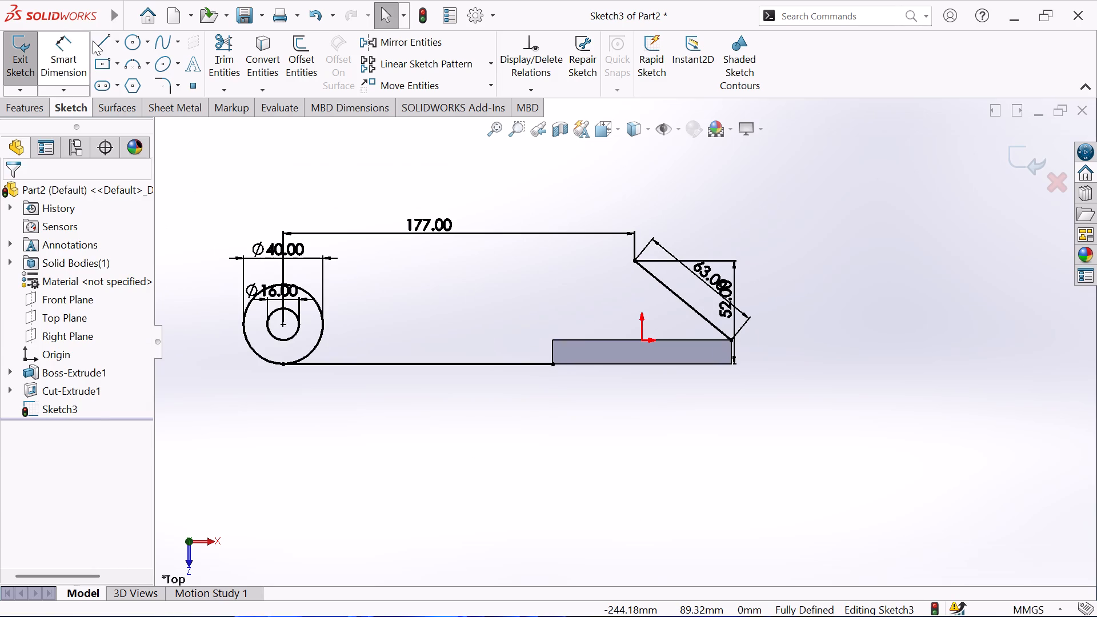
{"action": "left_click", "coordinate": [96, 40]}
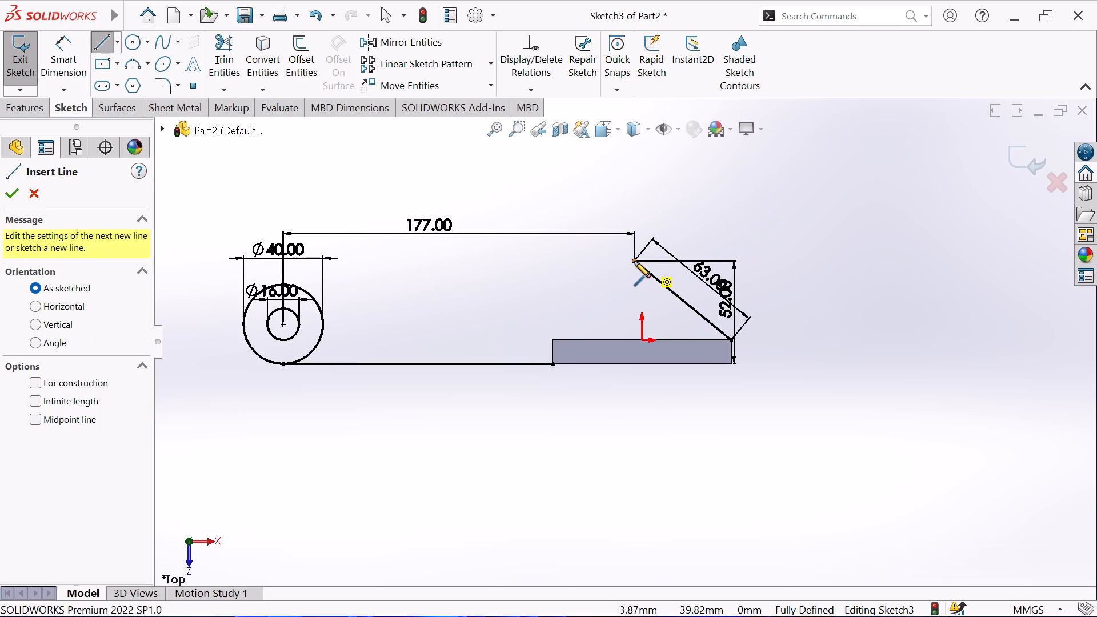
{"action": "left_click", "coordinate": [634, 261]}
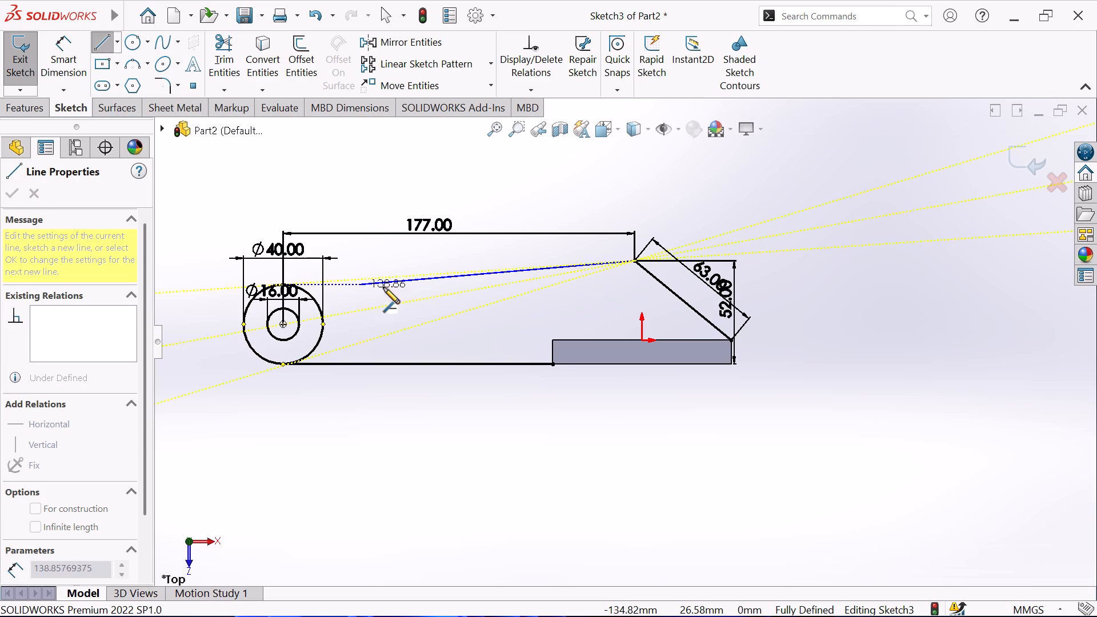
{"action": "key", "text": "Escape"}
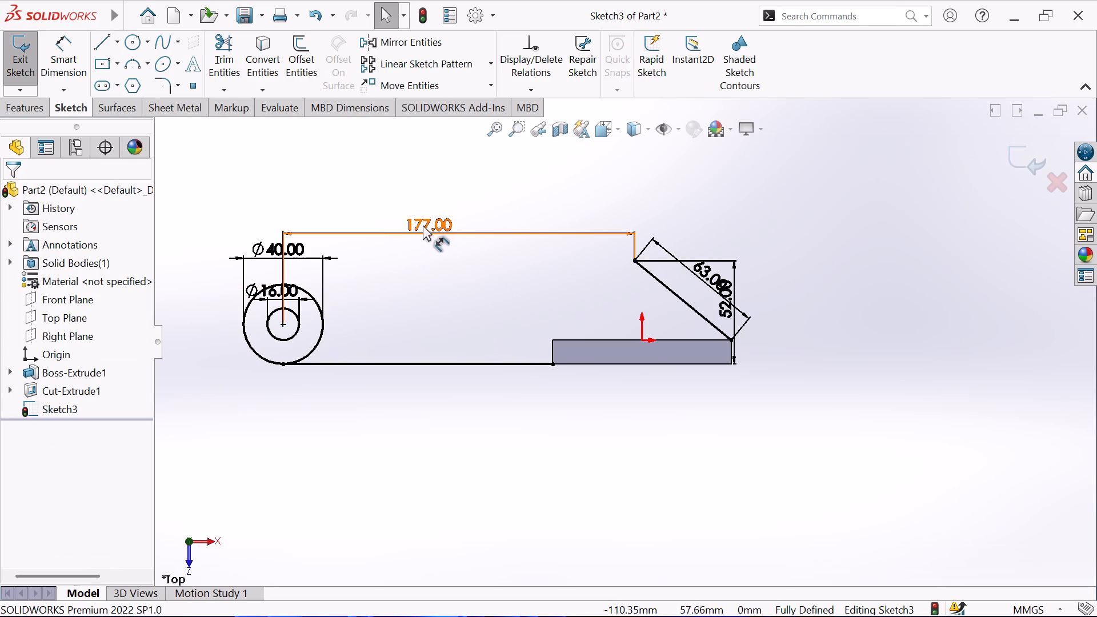
Set the horizontal distance between the circles' centre and the slanted line's upper endpoint to 117 mm.
{"action": "double_click", "coordinate": [423, 223]}
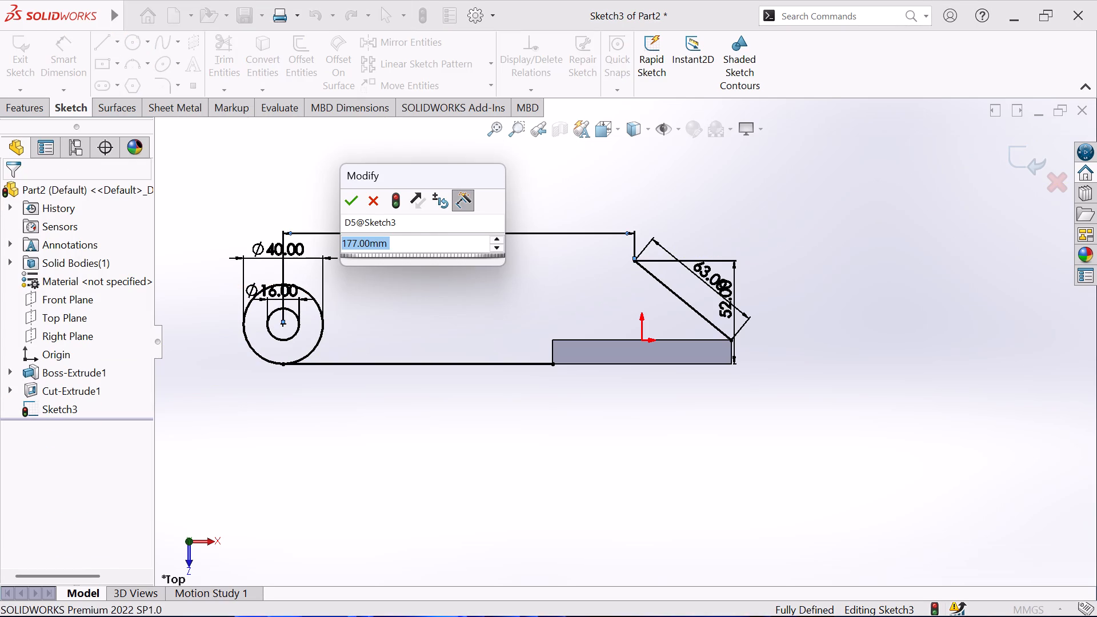
{"action": "type", "text": "11"}
{"action": "key", "text": "7"}
{"action": "key", "text": "Return"}
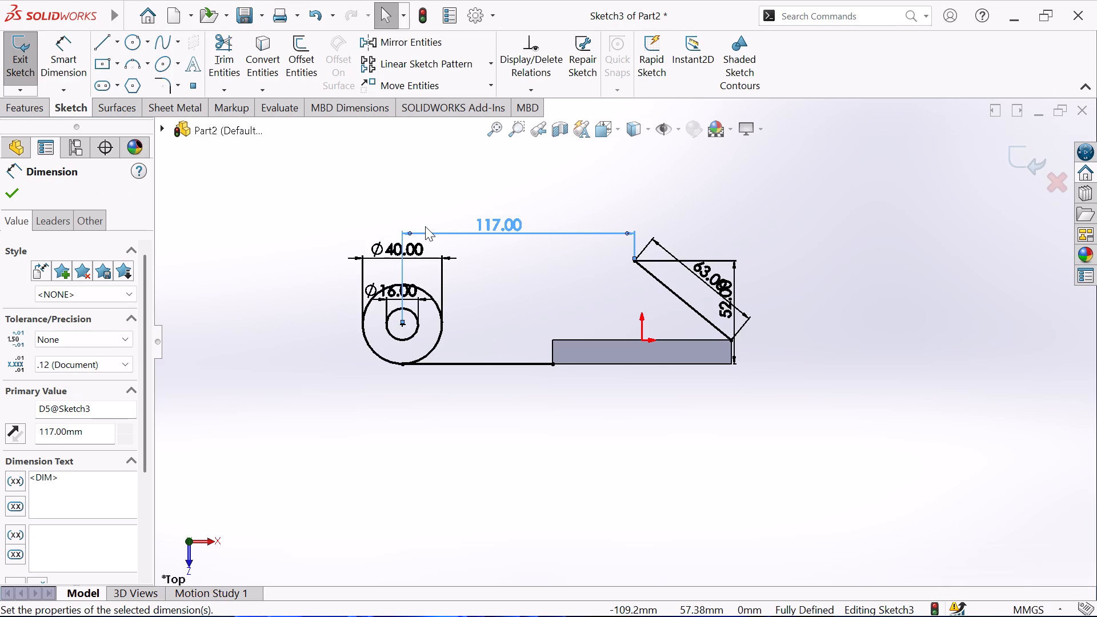
{"action": "left_click", "coordinate": [11, 194]}
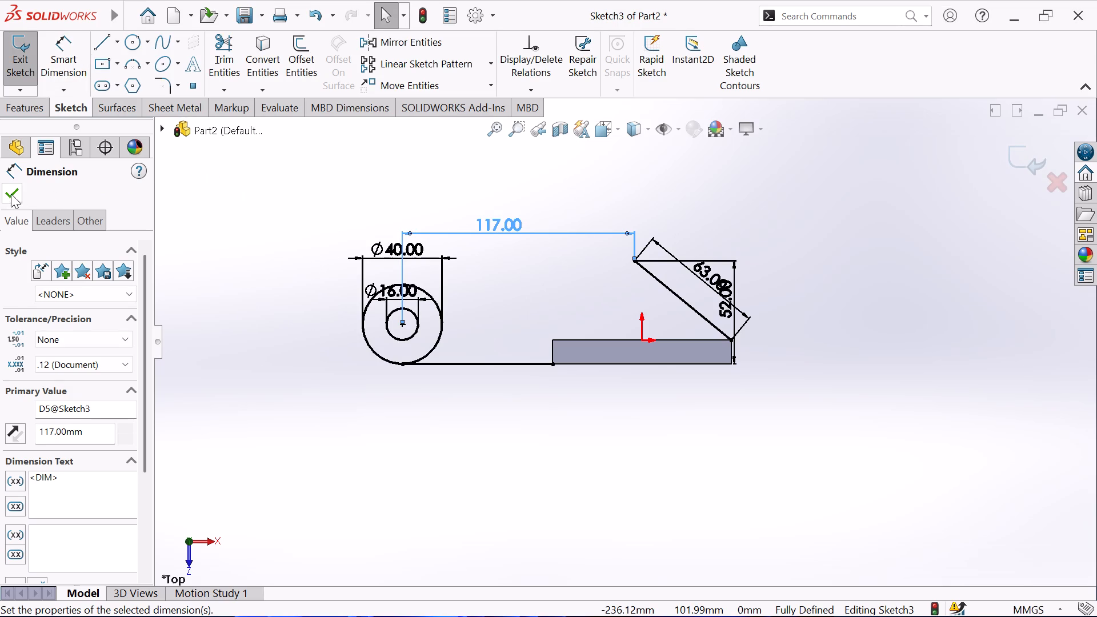
Sketch a line about 113 mm long from the slanted line's upper endpoint to the top of the 40 mm circle.
{"action": "left_click", "coordinate": [101, 43]}
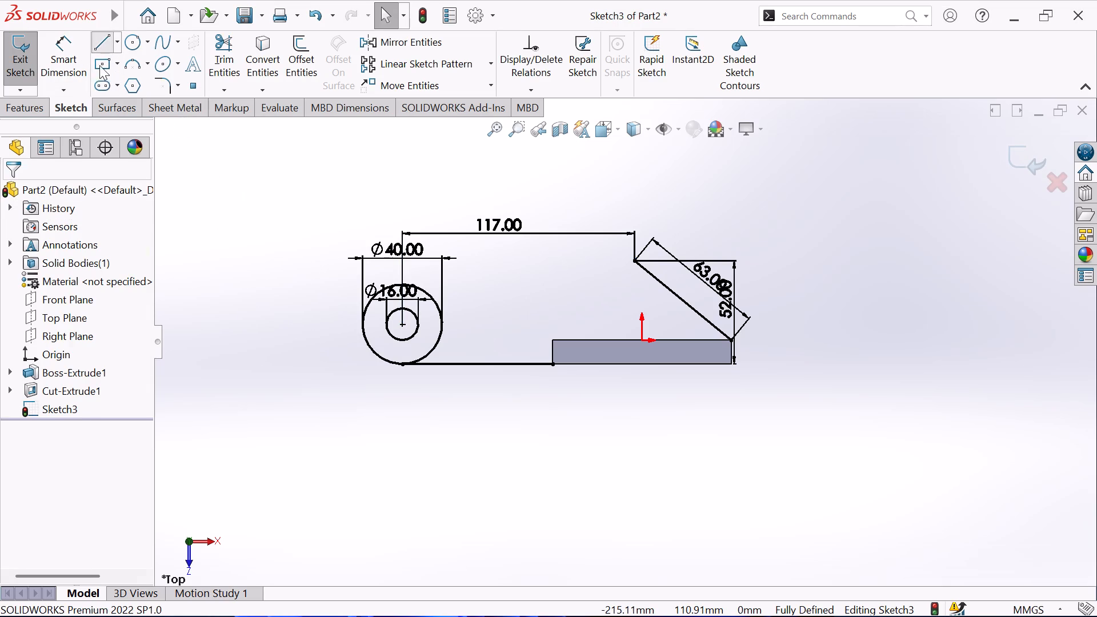
{"action": "left_click", "coordinate": [634, 261]}
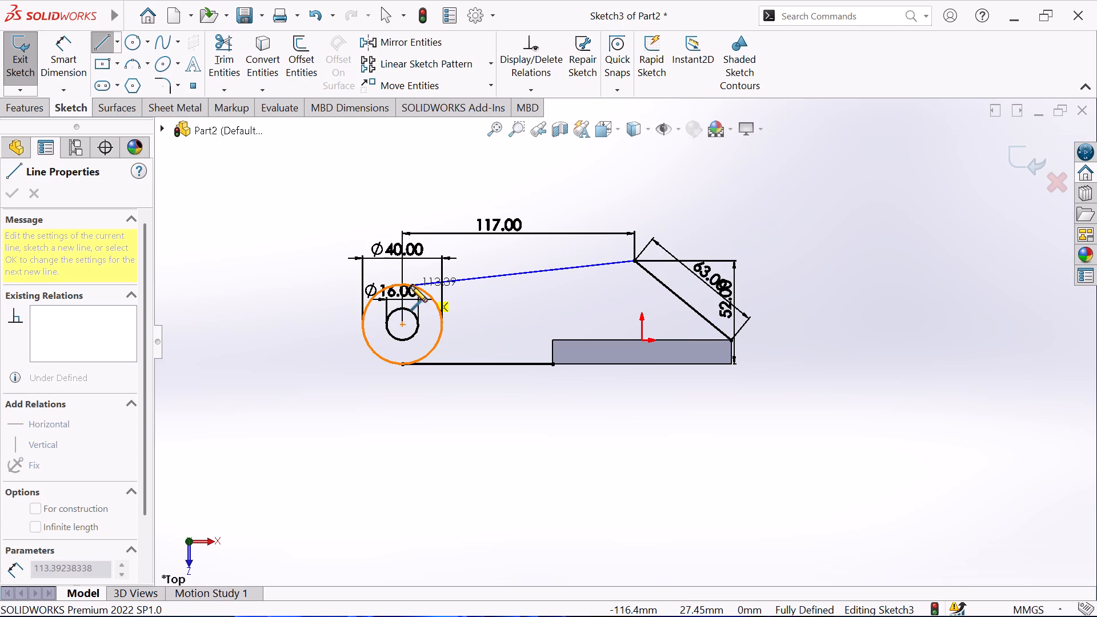
{"action": "left_click", "coordinate": [411, 285]}
{"action": "right_click", "coordinate": [269, 229]}
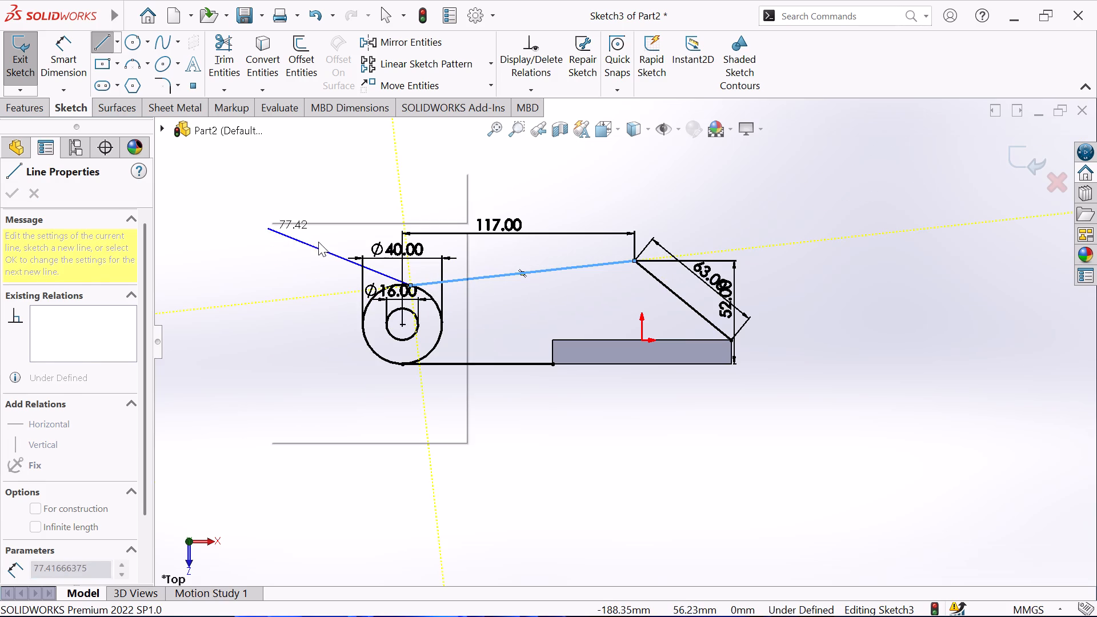
{"action": "left_click", "coordinate": [318, 242]}
Add a tangent relation between the new upper line and the 40 mm circle.
{"action": "left_click", "coordinate": [445, 283]}
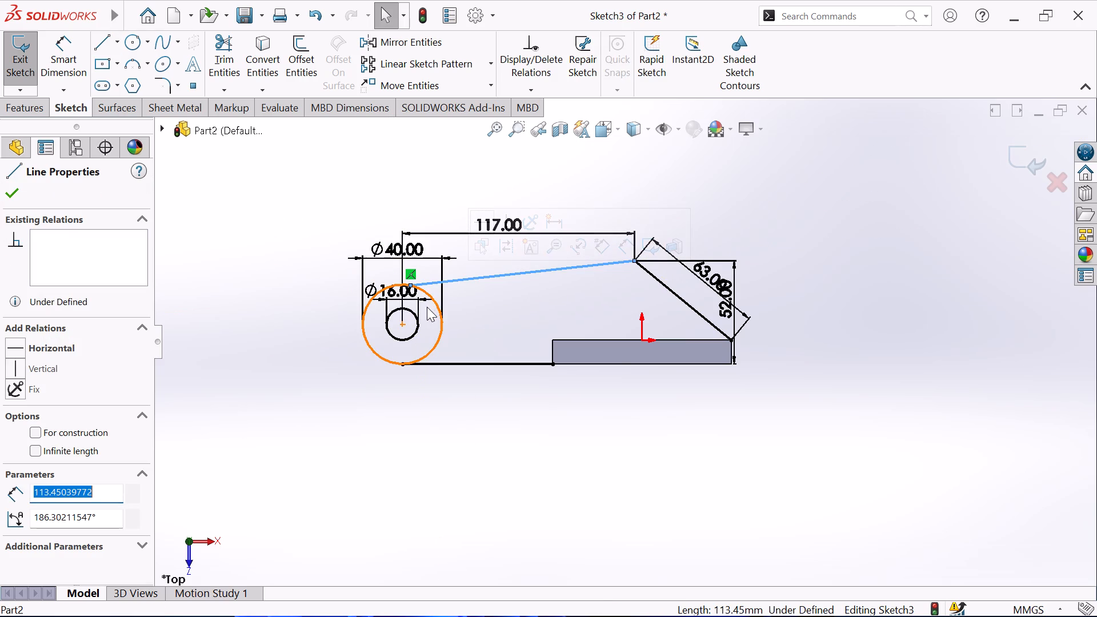
{"action": "left_click", "coordinate": [433, 305], "text": "ctrl"}
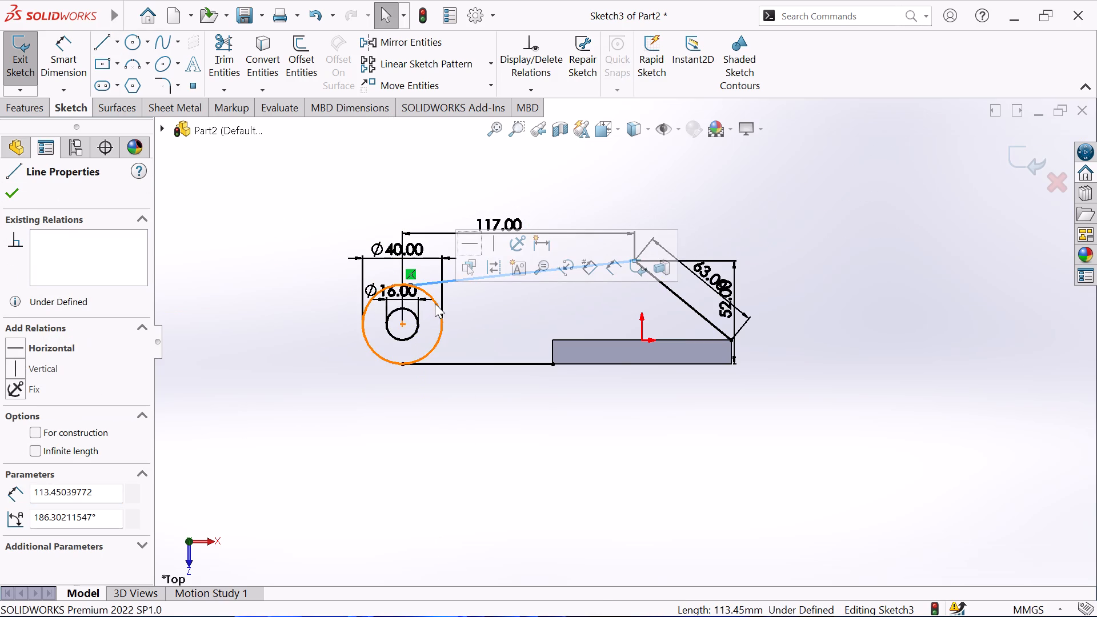
{"action": "left_click", "coordinate": [436, 302], "text": "ctrl"}
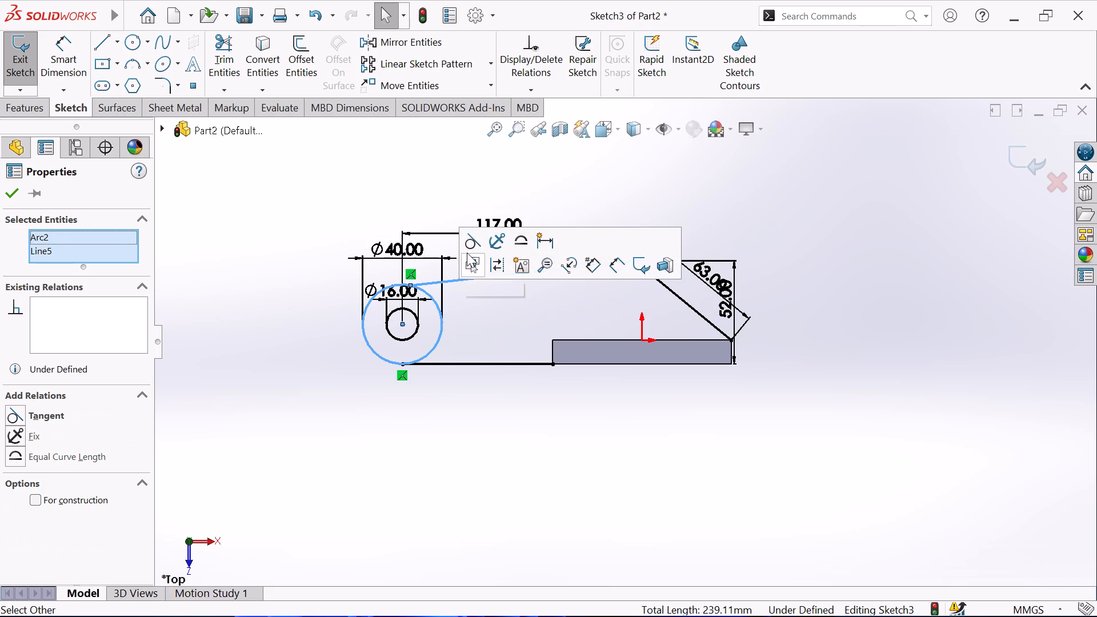
{"action": "left_click", "coordinate": [469, 247]}
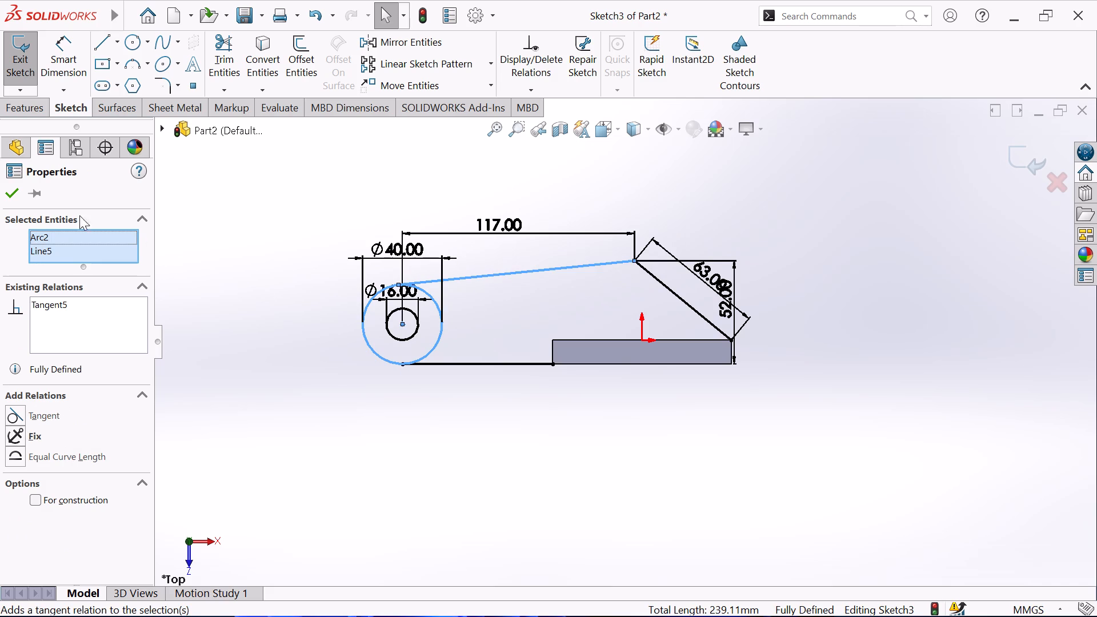
{"action": "left_click", "coordinate": [3, 194]}
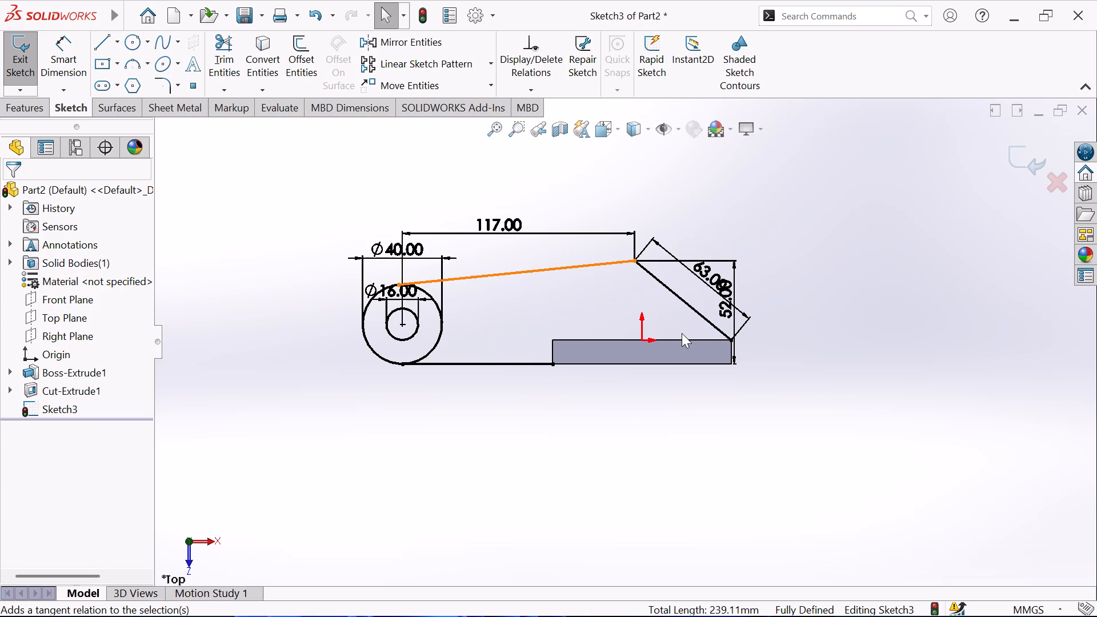
Convert the plate's short left edge and long upper edge into sketch lines to close the profile.
{"action": "scroll", "coordinate": [682, 333], "scroll_direction": "down", "scroll_amount": 1}
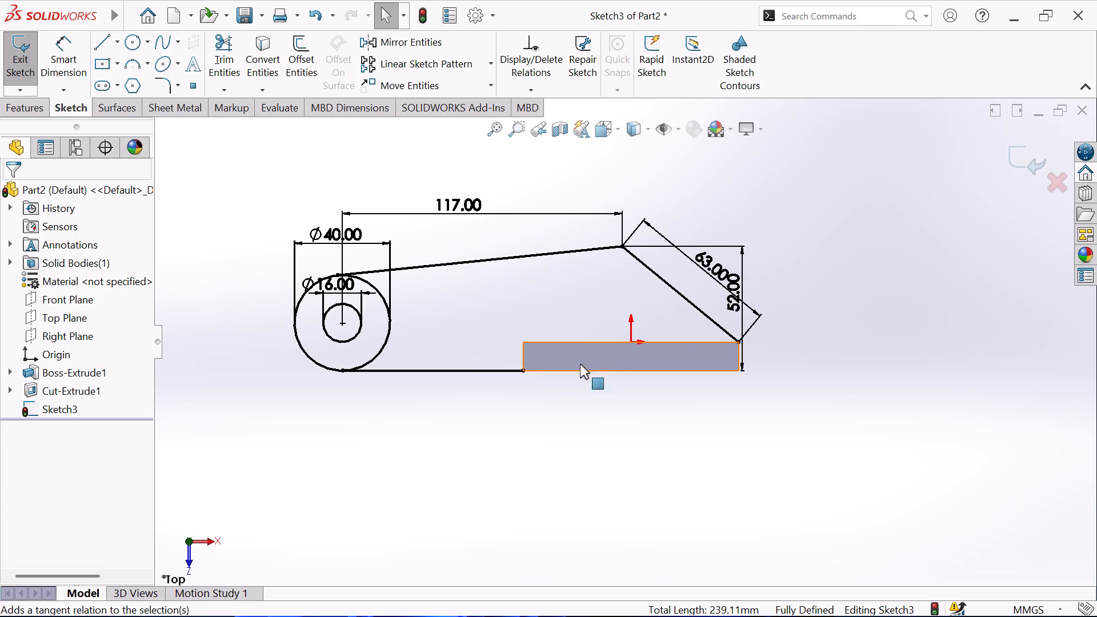
{"action": "left_click", "coordinate": [523, 350]}
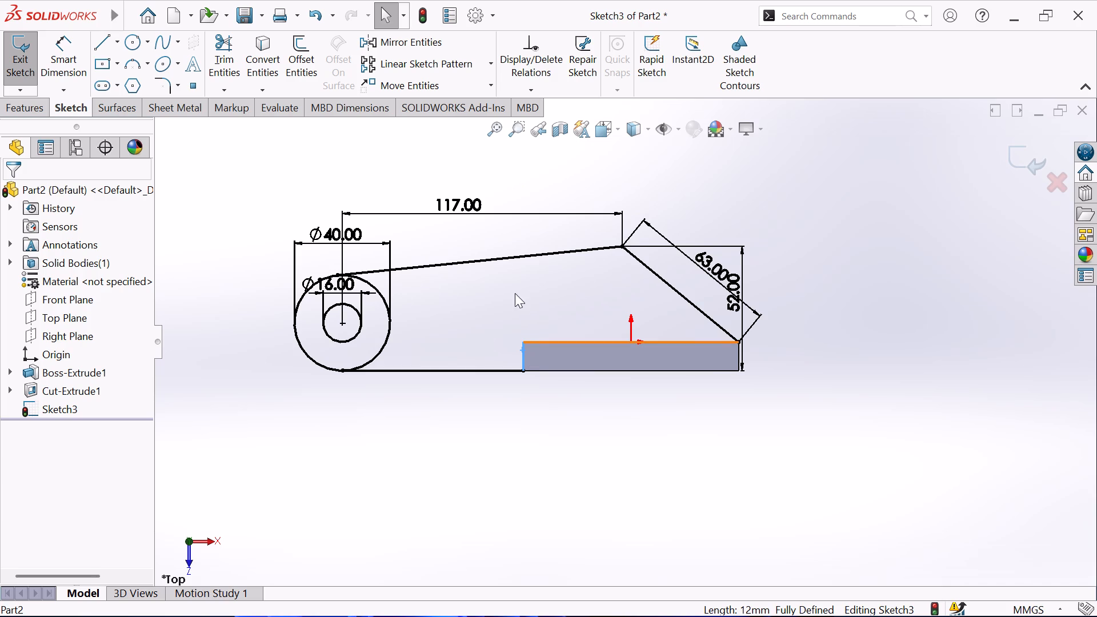
{"action": "left_click", "coordinate": [262, 60]}
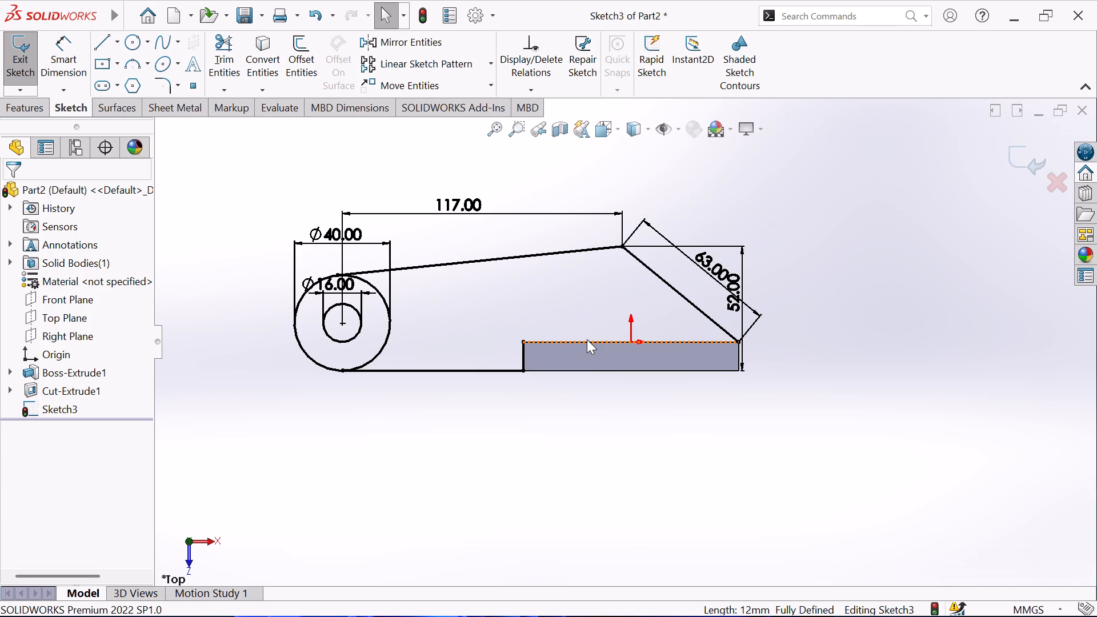
{"action": "left_click", "coordinate": [587, 340]}
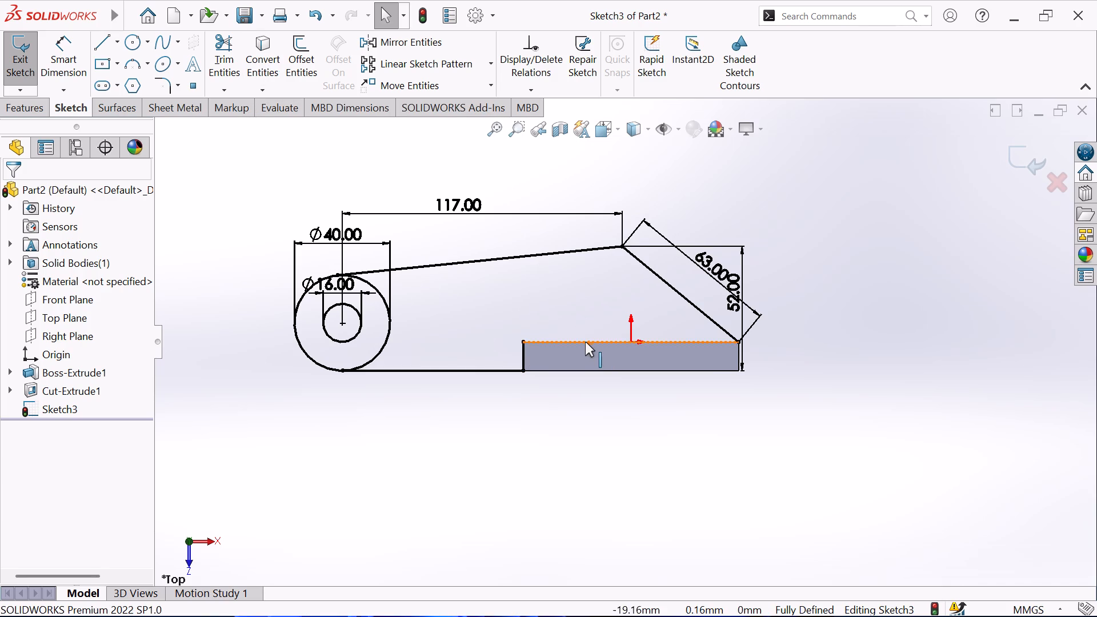
{"action": "left_click", "coordinate": [585, 342]}
{"action": "left_click", "coordinate": [264, 58]}
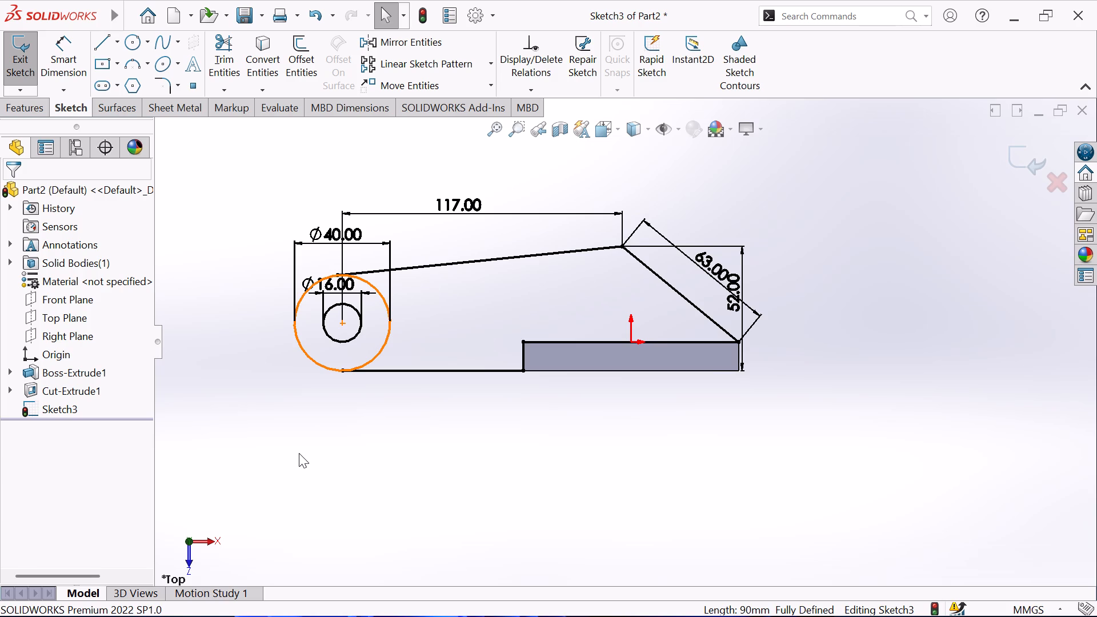
{"action": "left_click", "coordinate": [234, 353]}
{"action": "left_click", "coordinate": [231, 372]}
Extrude the arm region and the ring around the 16 mm circle as a merged boss, Mid Plane, 45 mm deep.
{"action": "scroll", "coordinate": [234, 371], "scroll_direction": "up", "scroll_amount": 1}
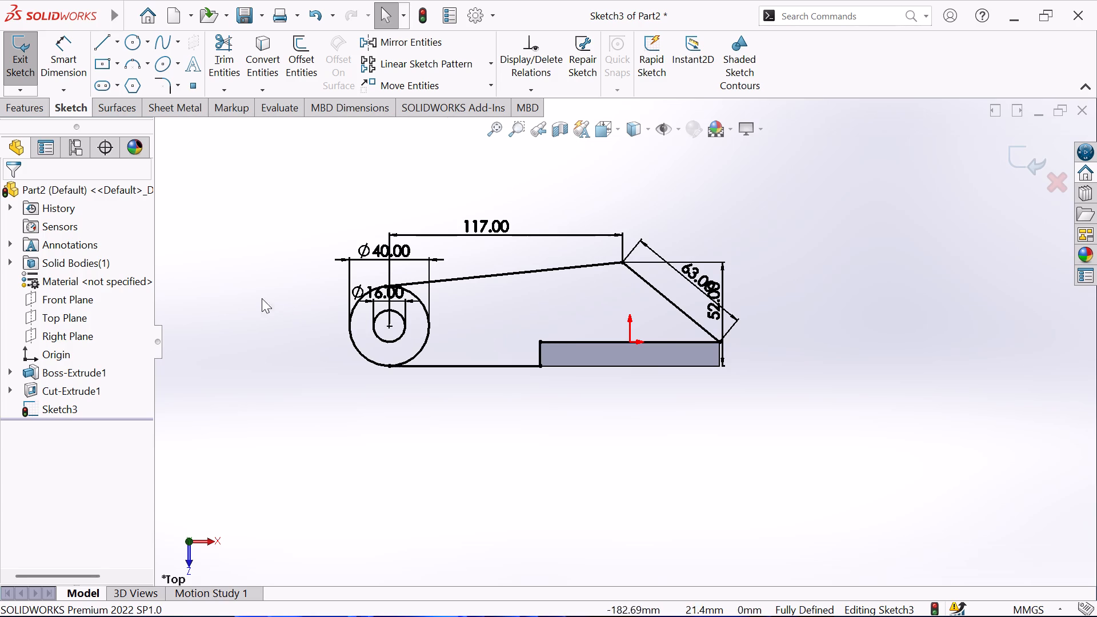
{"action": "left_click", "coordinate": [16, 107]}
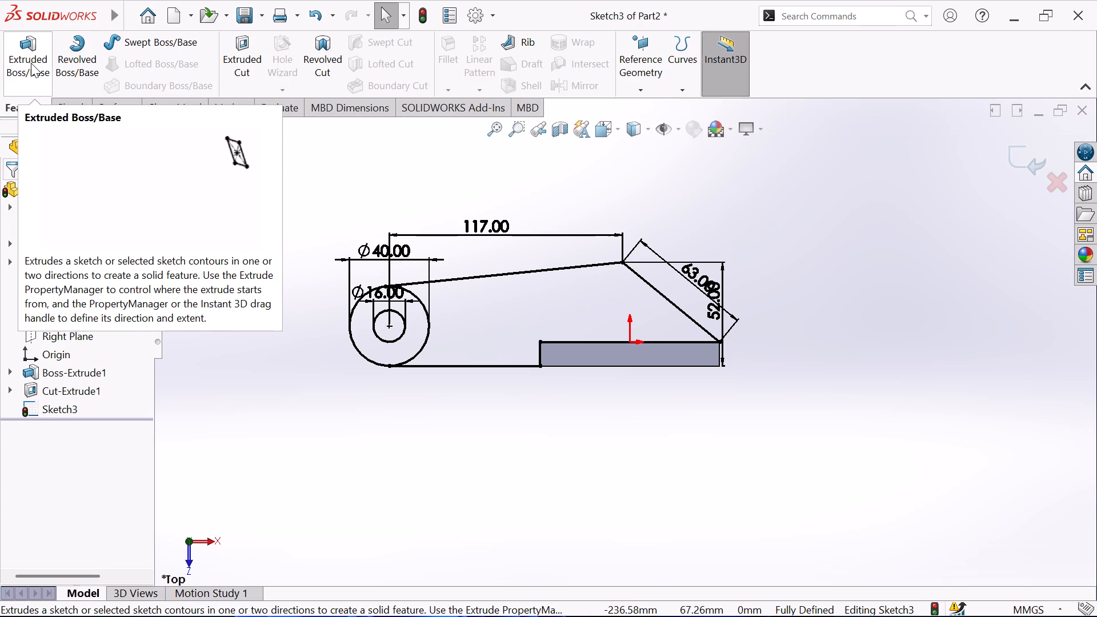
{"action": "left_click", "coordinate": [31, 63]}
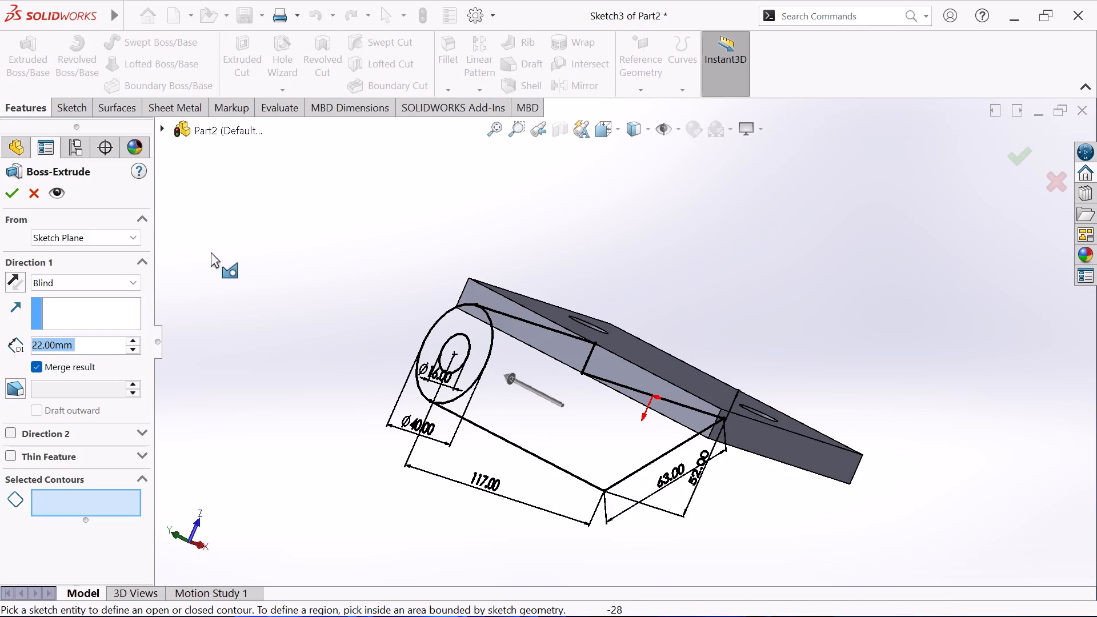
{"action": "middle_click_drag", "start_coordinate": [239, 262], "coordinate": [310, 154]}
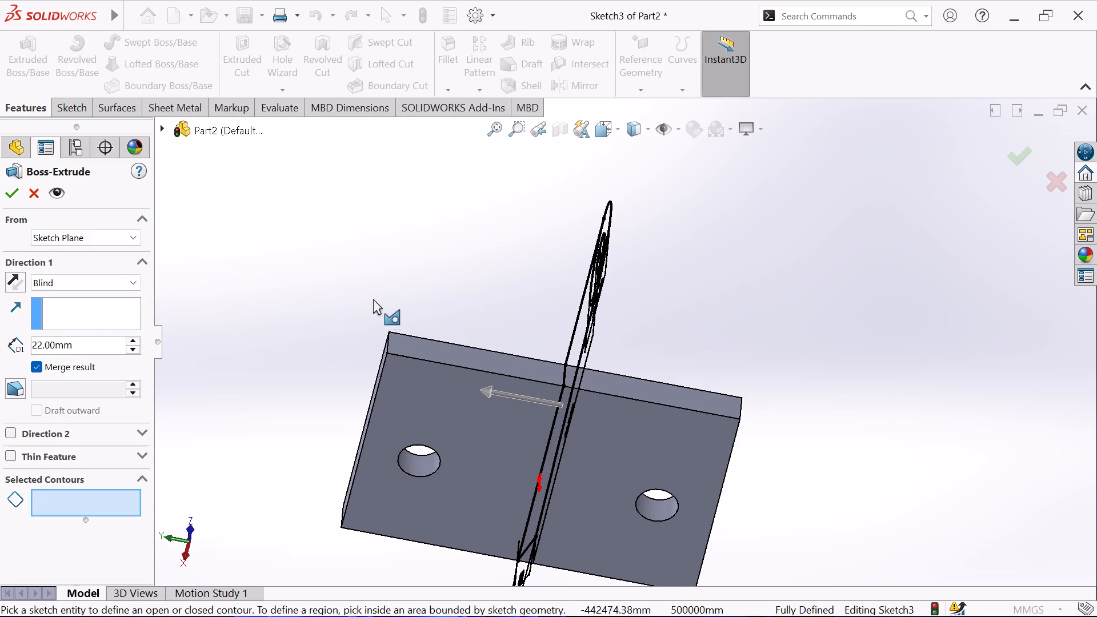
{"action": "middle_click_drag", "start_coordinate": [378, 299], "coordinate": [406, 217]}
{"action": "left_click", "coordinate": [623, 280]}
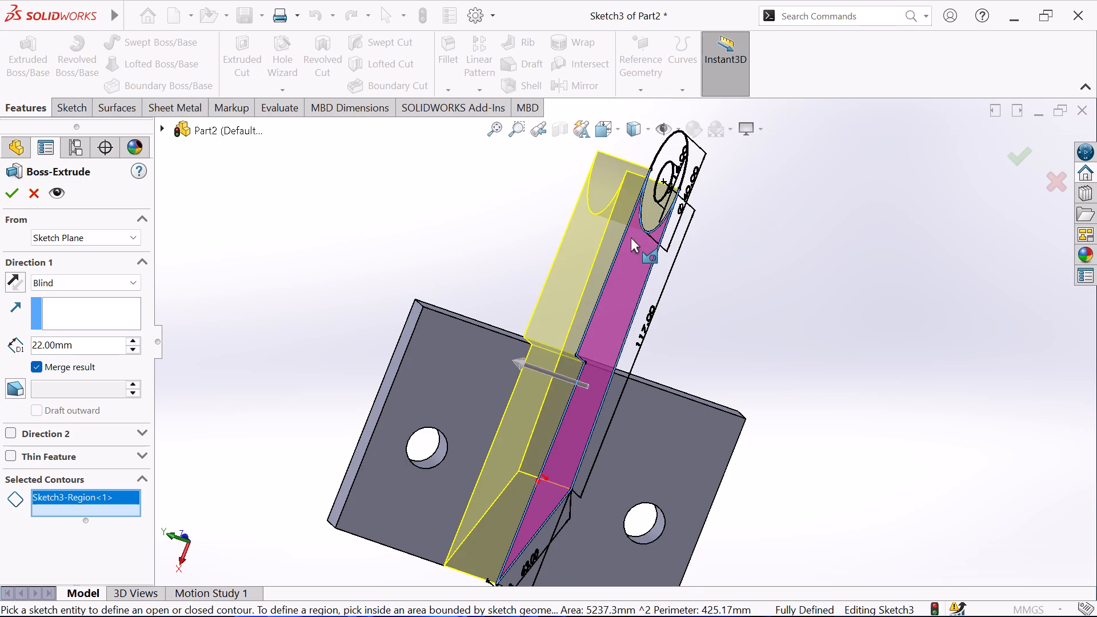
{"action": "left_click", "coordinate": [667, 150]}
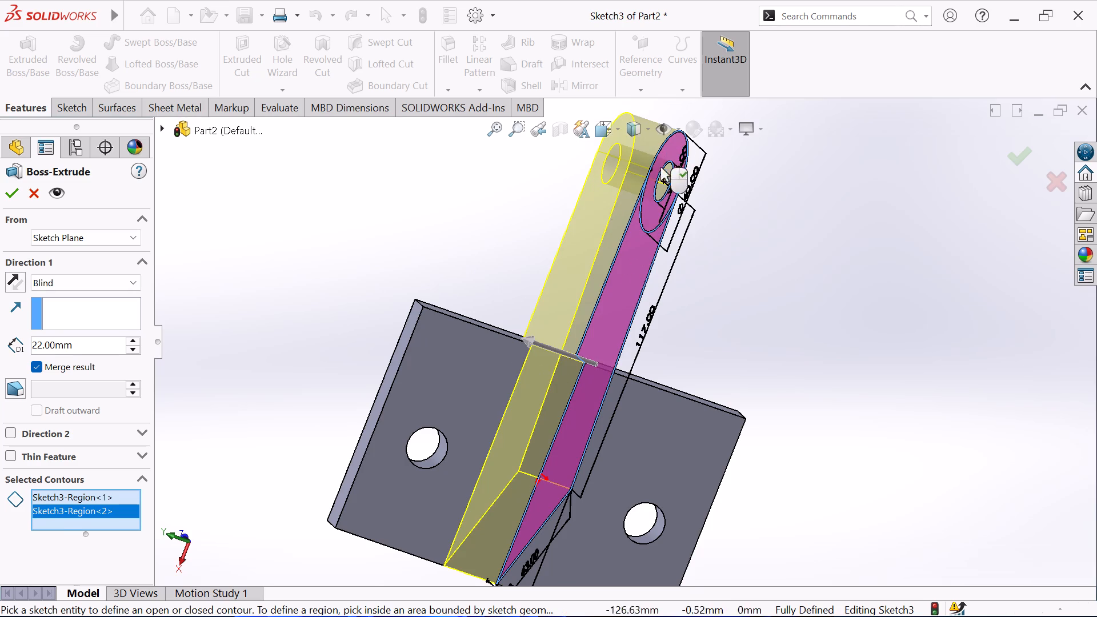
{"action": "middle_click_drag", "start_coordinate": [454, 234], "coordinate": [434, 156]}
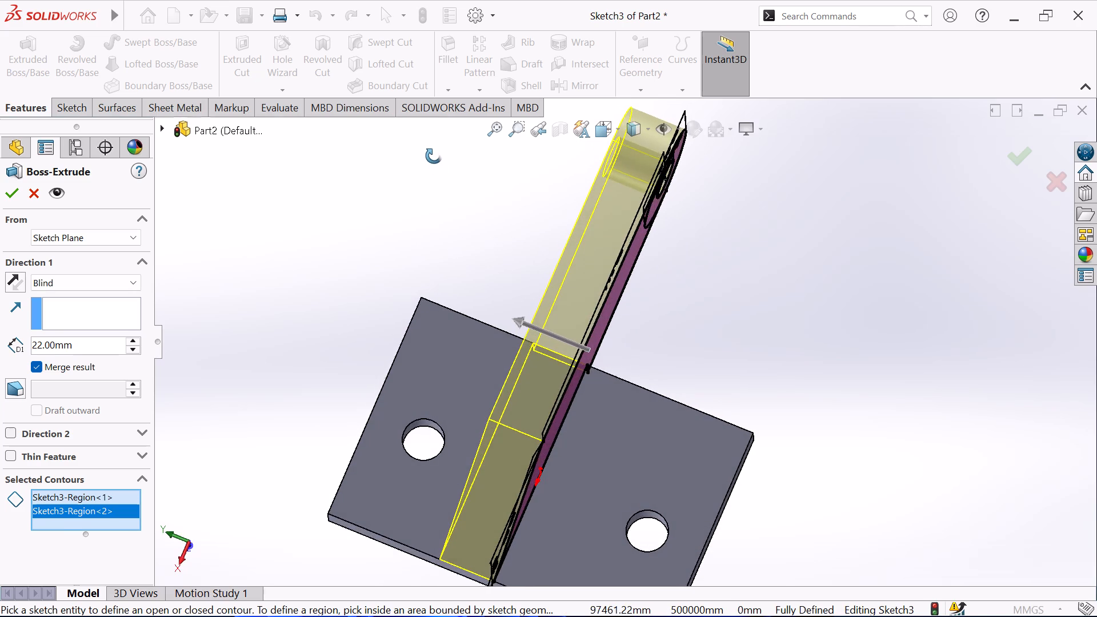
{"action": "middle_click_drag", "start_coordinate": [434, 156], "coordinate": [443, 148]}
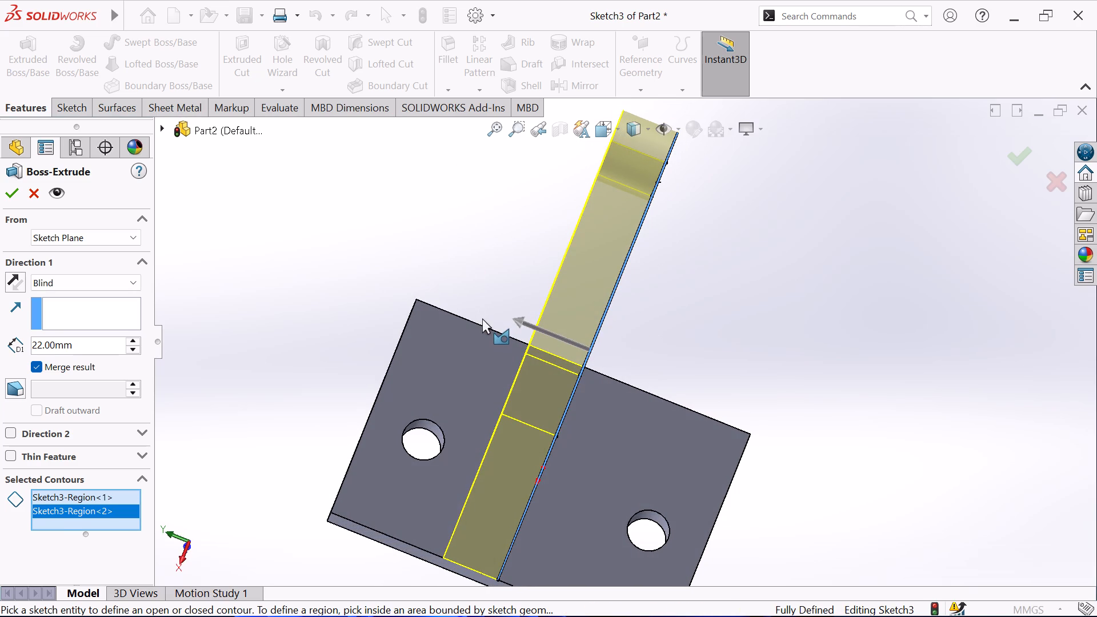
{"action": "left_click", "coordinate": [127, 286]}
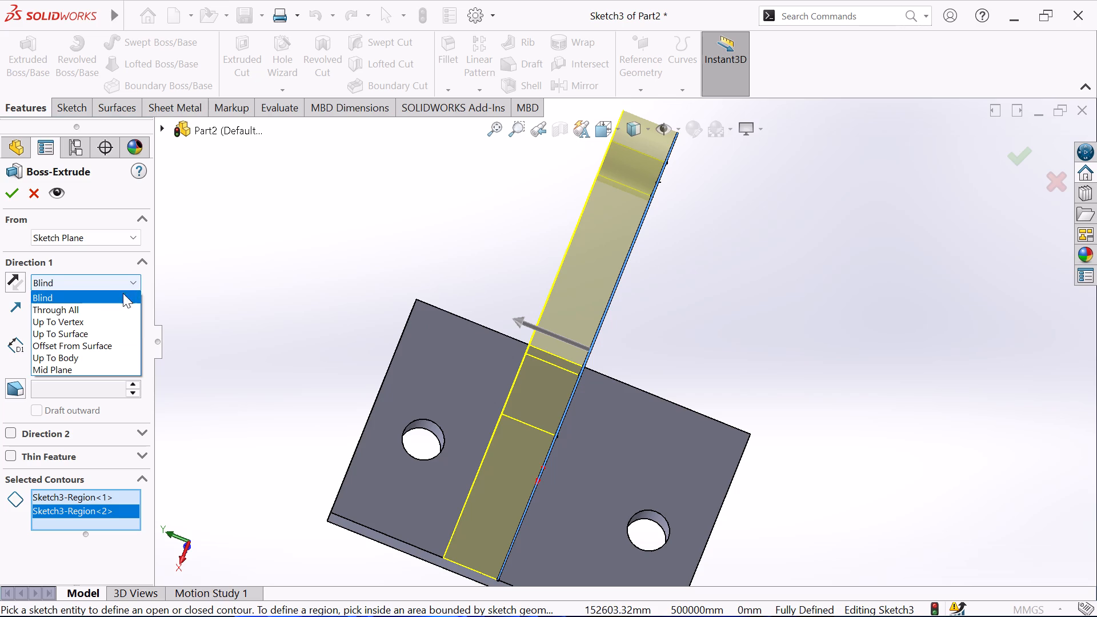
{"action": "left_click", "coordinate": [92, 366]}
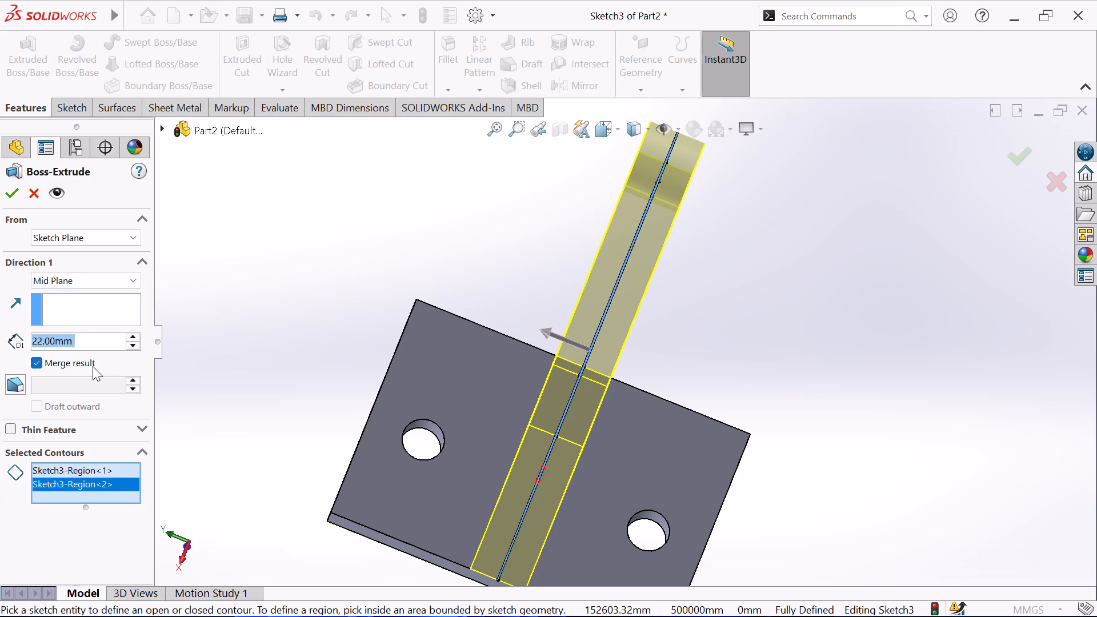
{"action": "double_click", "coordinate": [86, 336]}
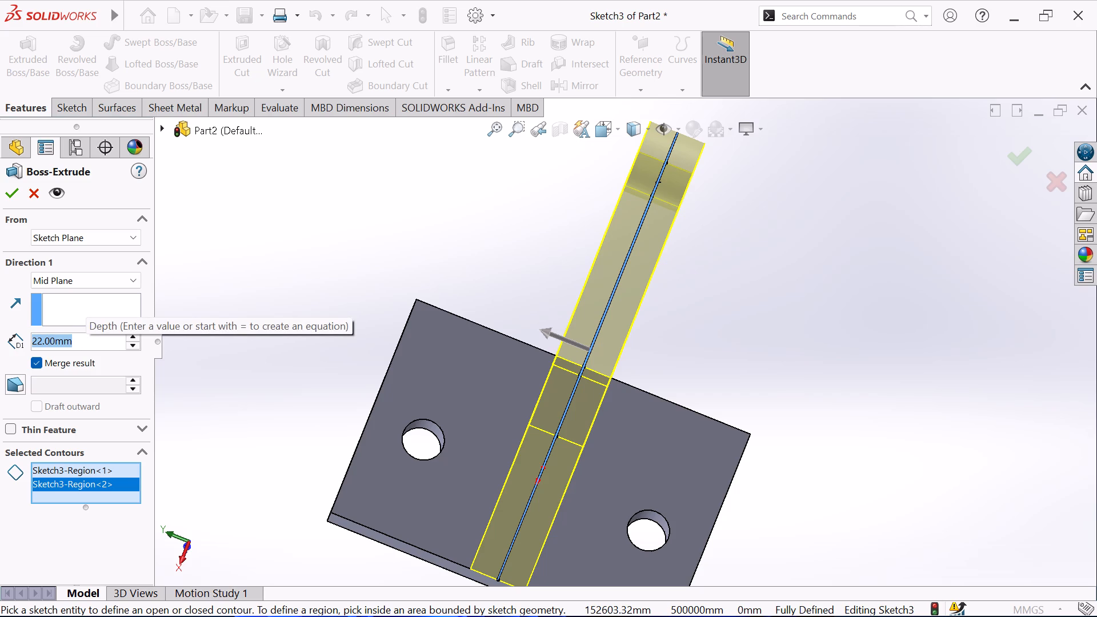
{"action": "type", "text": "45"}
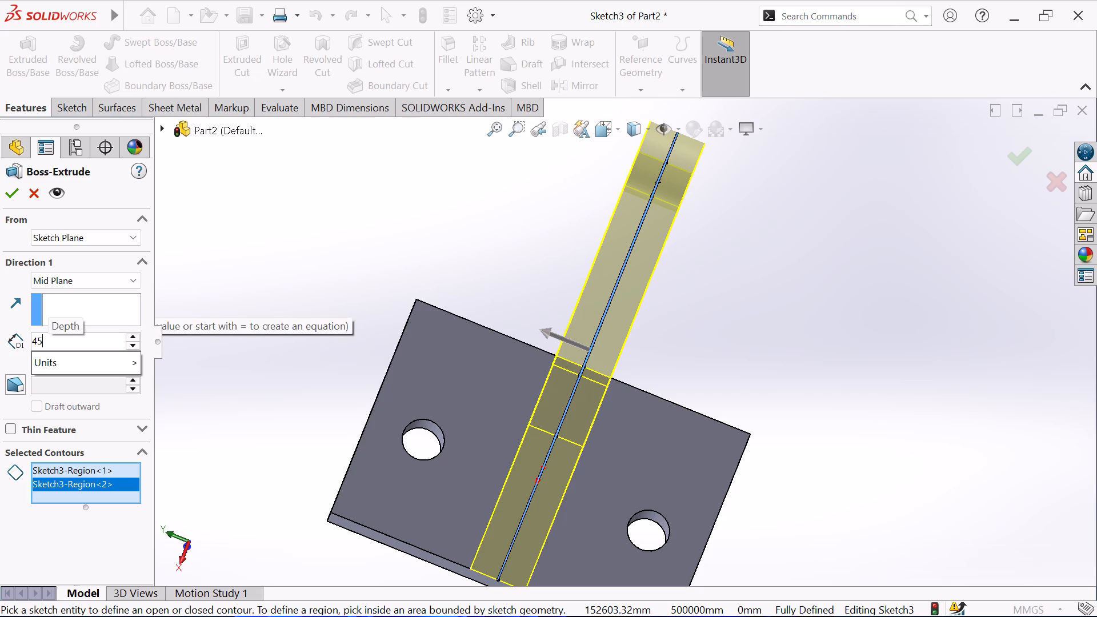
{"action": "key", "text": "Return"}
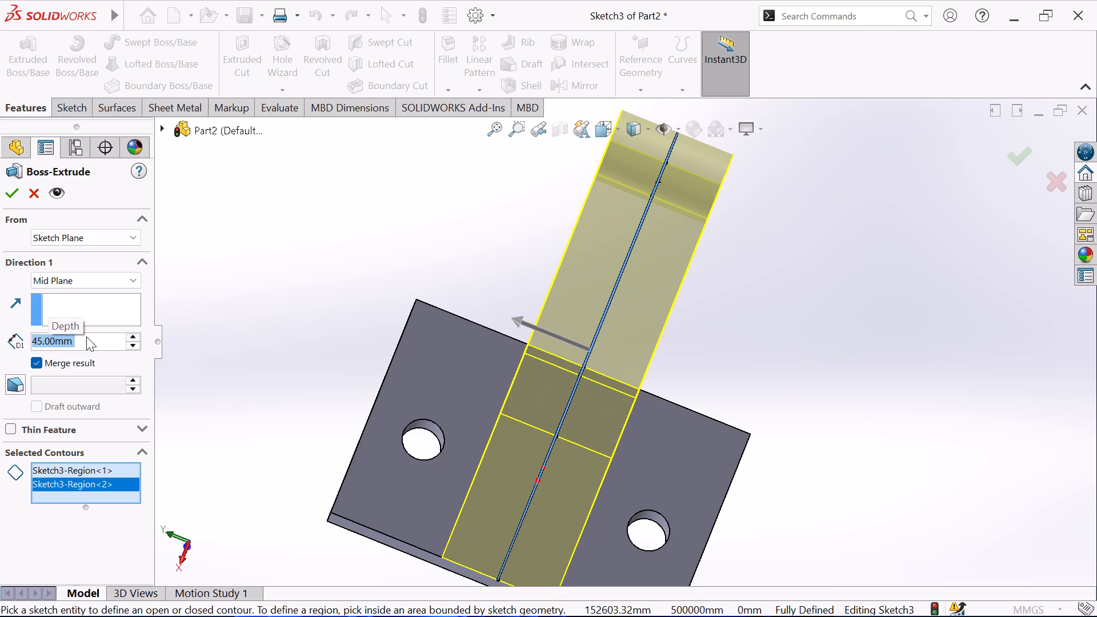
{"action": "key", "text": "Return"}
{"action": "key", "text": "Return"}
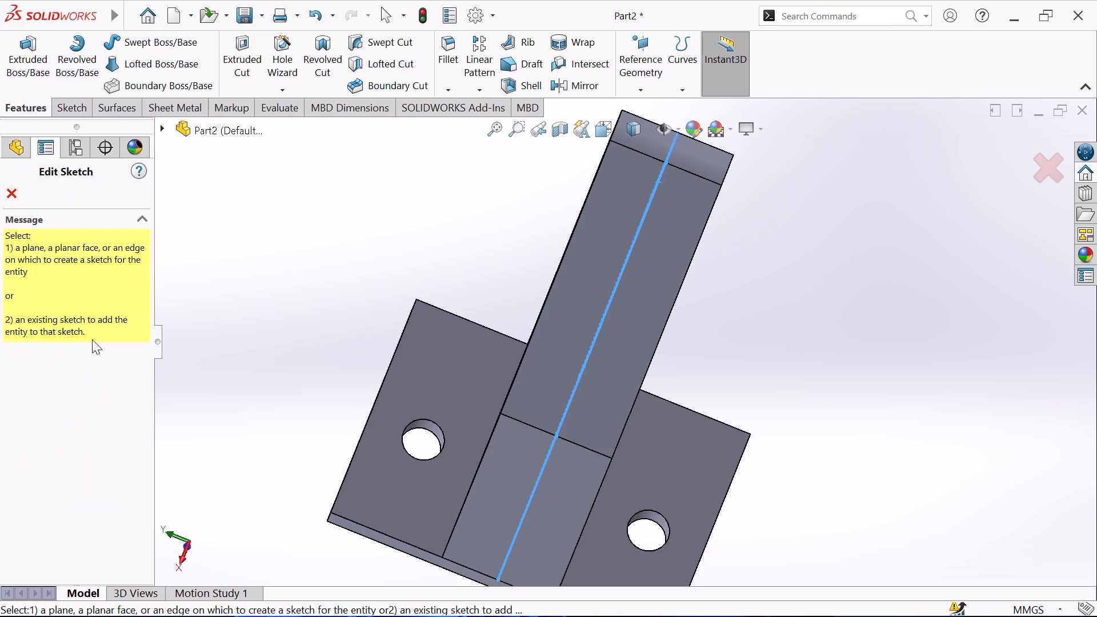
{"action": "left_click", "coordinate": [234, 251]}
Leave the pending sketch-plane selection and examine the extruded arm and its bored round end from several sides.
{"action": "left_click", "coordinate": [10, 198]}
{"action": "left_click", "coordinate": [287, 322]}
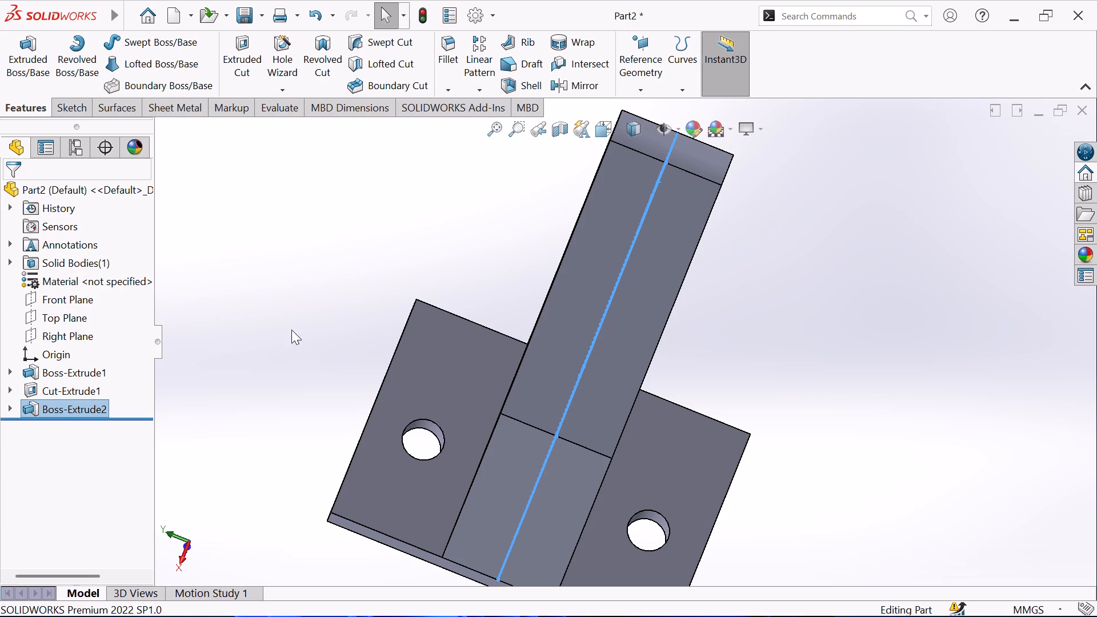
{"action": "scroll", "coordinate": [292, 331], "scroll_direction": "up", "scroll_amount": 2}
{"action": "middle_click_drag", "start_coordinate": [293, 325], "coordinate": [369, 394]}
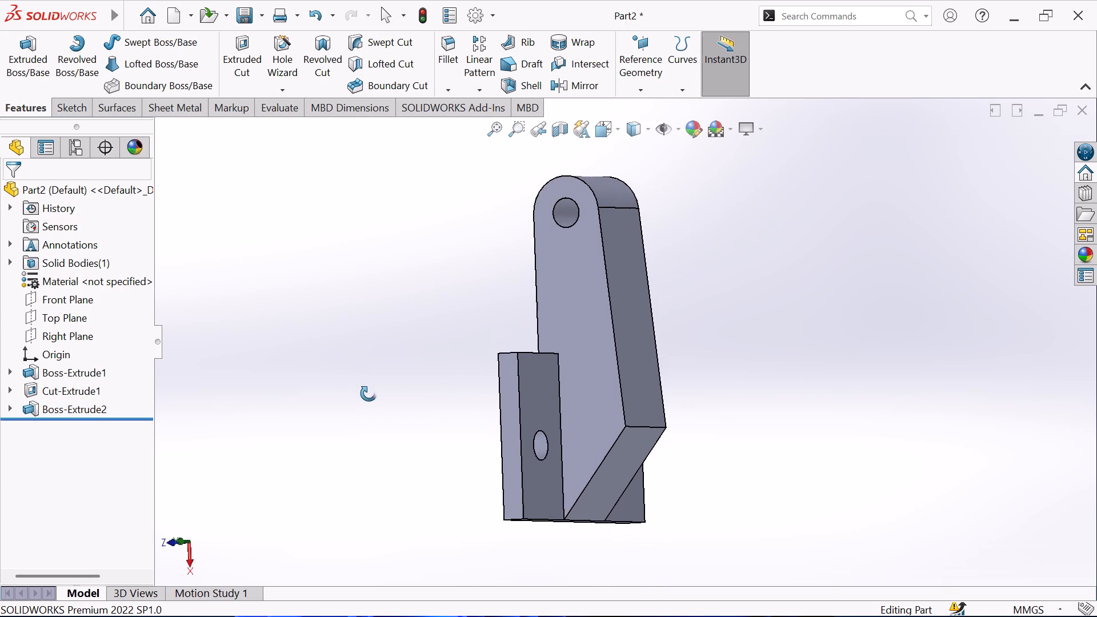
{"action": "middle_click_drag", "start_coordinate": [369, 394], "coordinate": [357, 371]}
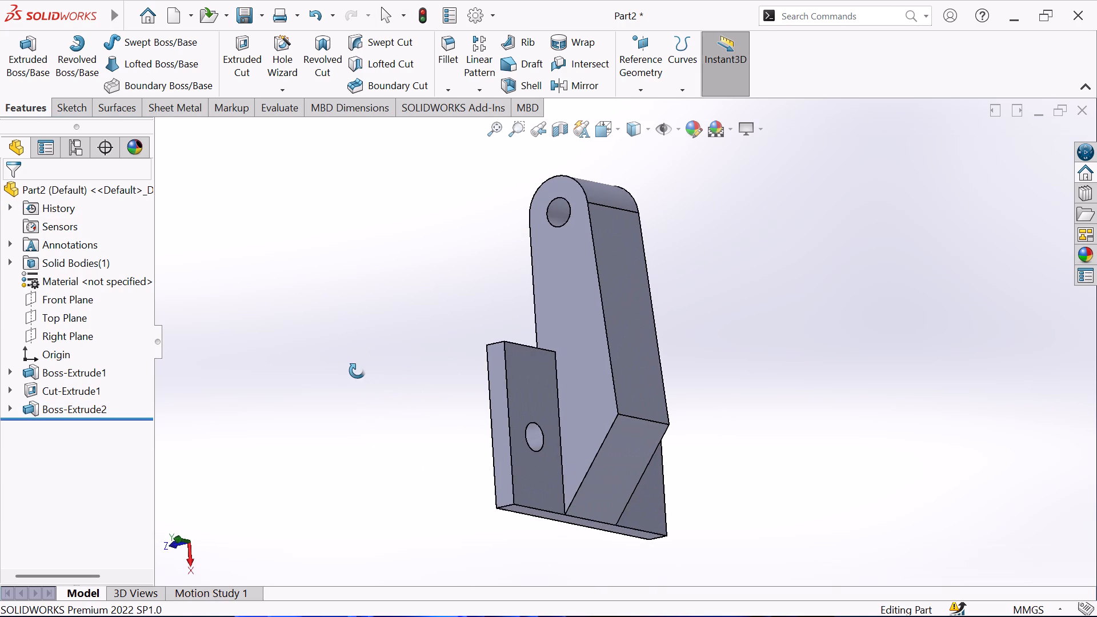
{"action": "middle_click_drag", "start_coordinate": [357, 371], "coordinate": [353, 362]}
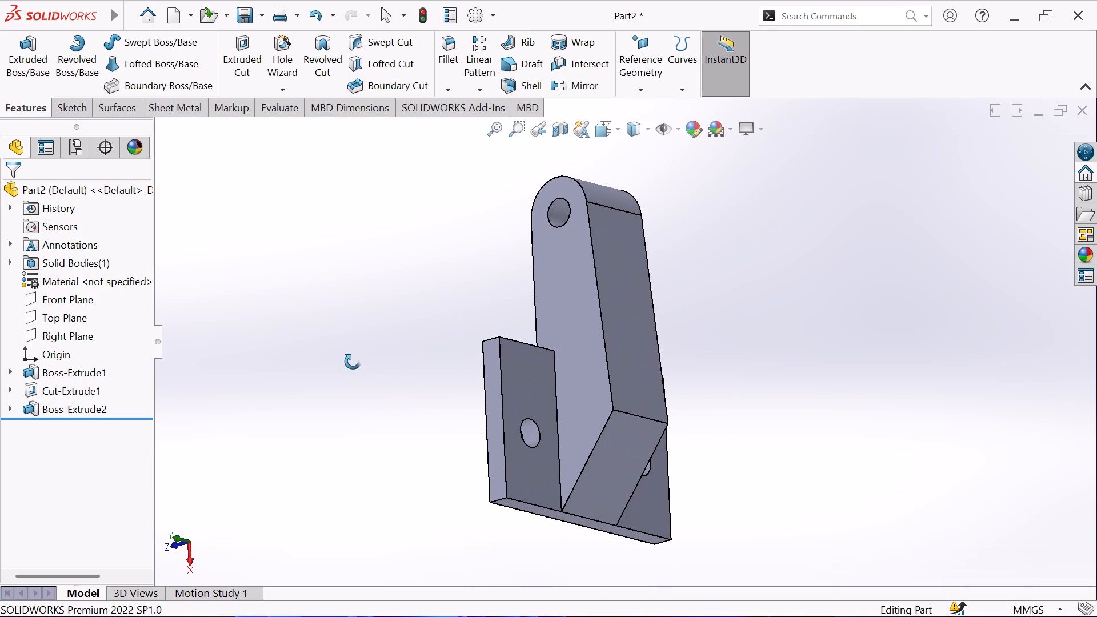
{"action": "middle_click_drag", "start_coordinate": [353, 362], "coordinate": [350, 354]}
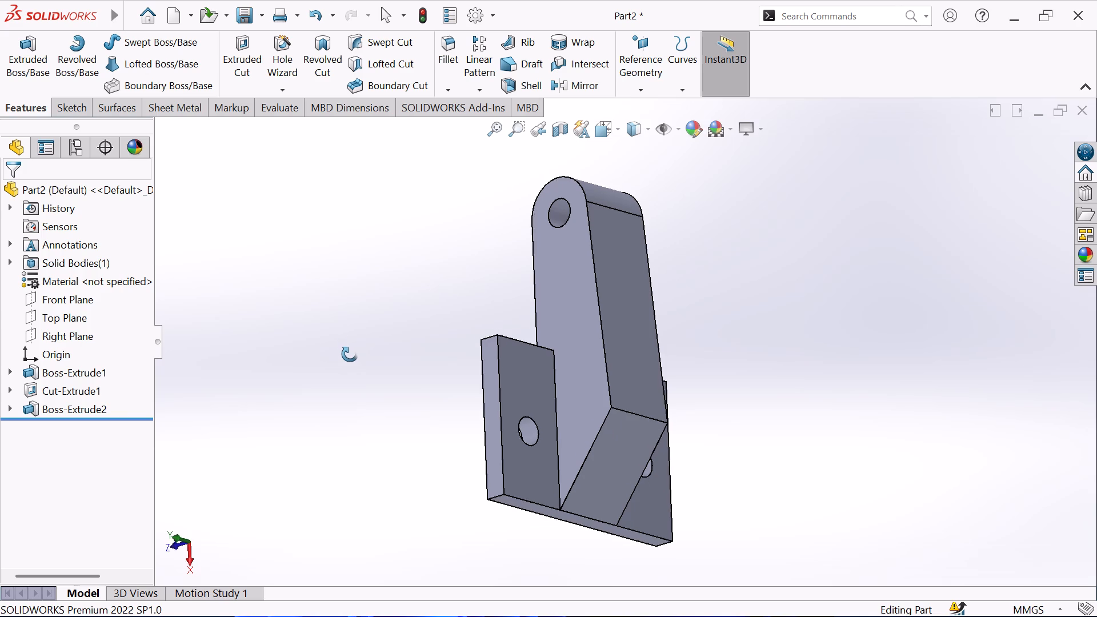
{"action": "middle_click_drag", "start_coordinate": [350, 354], "coordinate": [318, 292]}
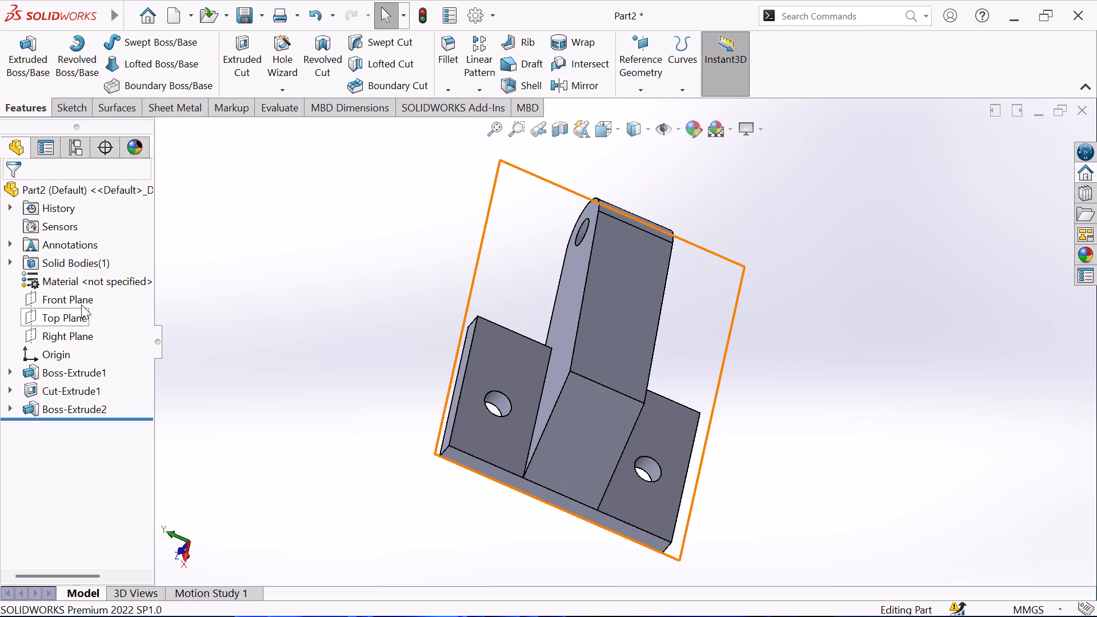
Sketch a horizontal construction line about 106 mm long through the origin on the Right Plane, crossing the plate and arm.
{"action": "left_click", "coordinate": [75, 330]}
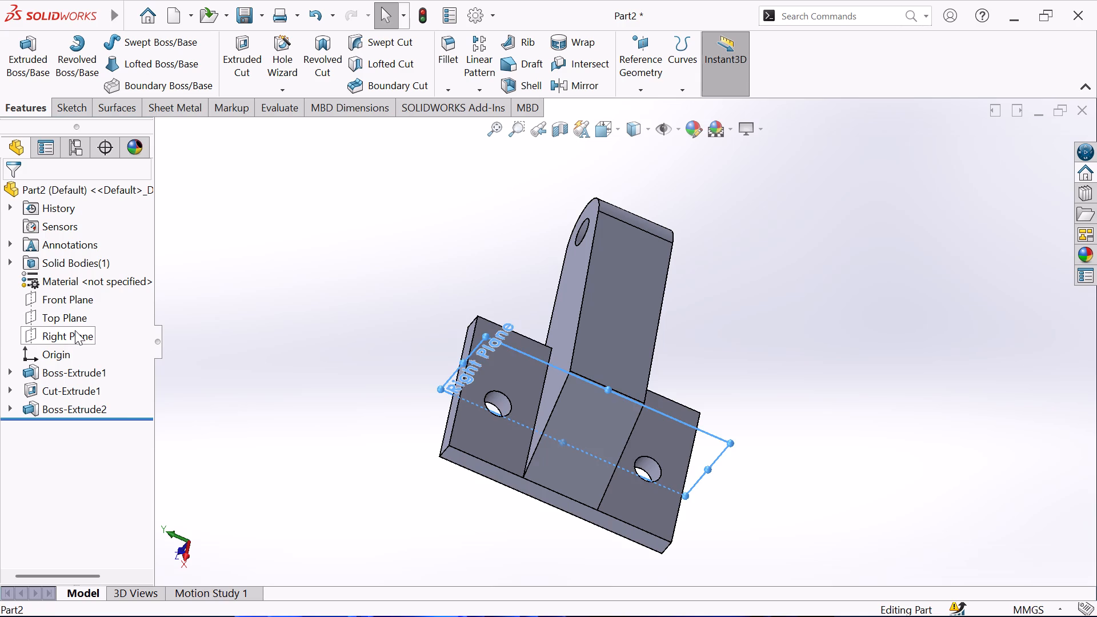
{"action": "left_click", "coordinate": [74, 103]}
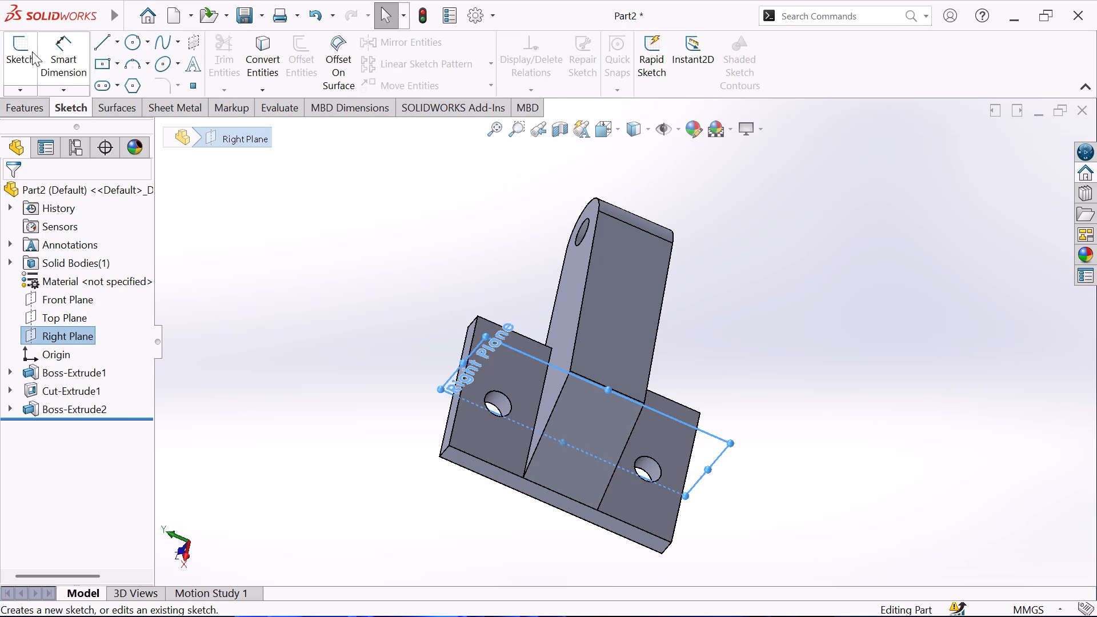
{"action": "left_click", "coordinate": [26, 50]}
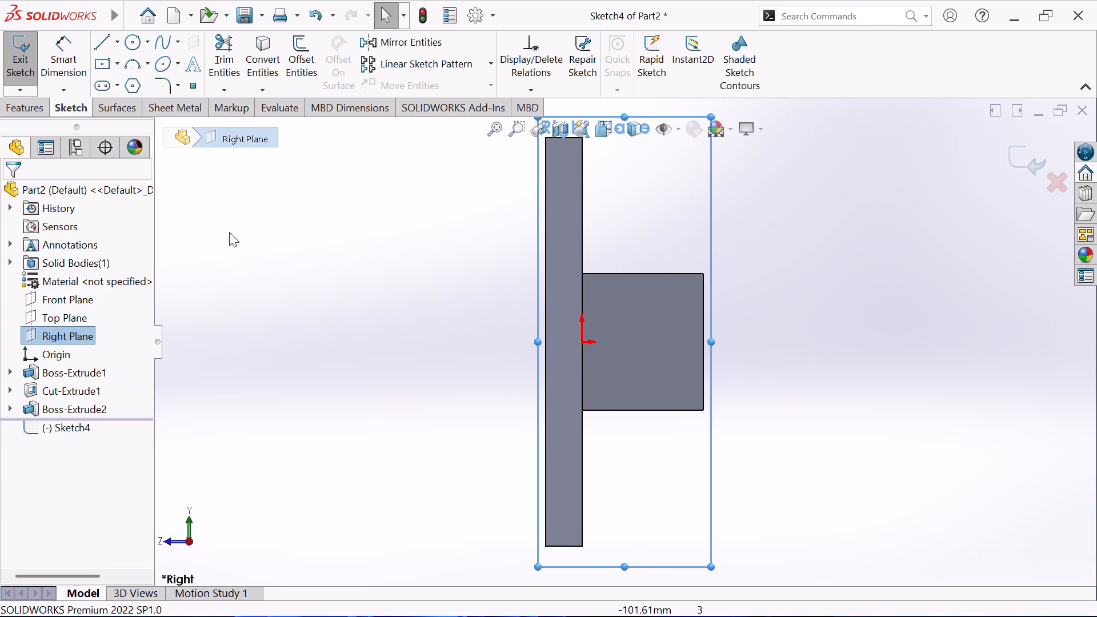
{"action": "left_click", "coordinate": [119, 47]}
{"action": "left_click", "coordinate": [101, 86]}
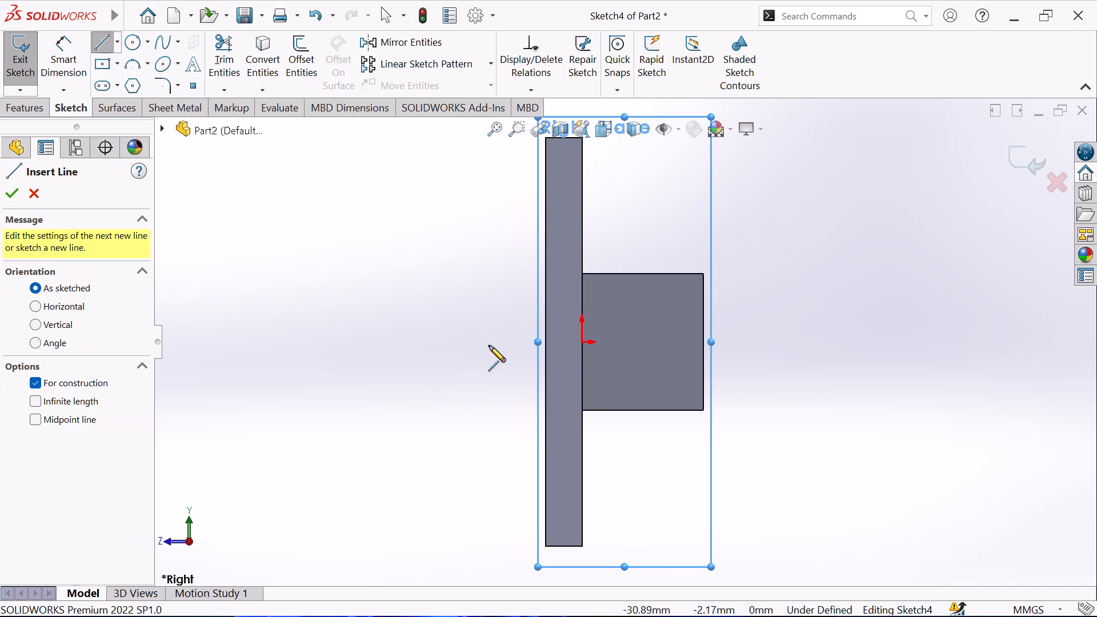
{"action": "left_click", "coordinate": [491, 342]}
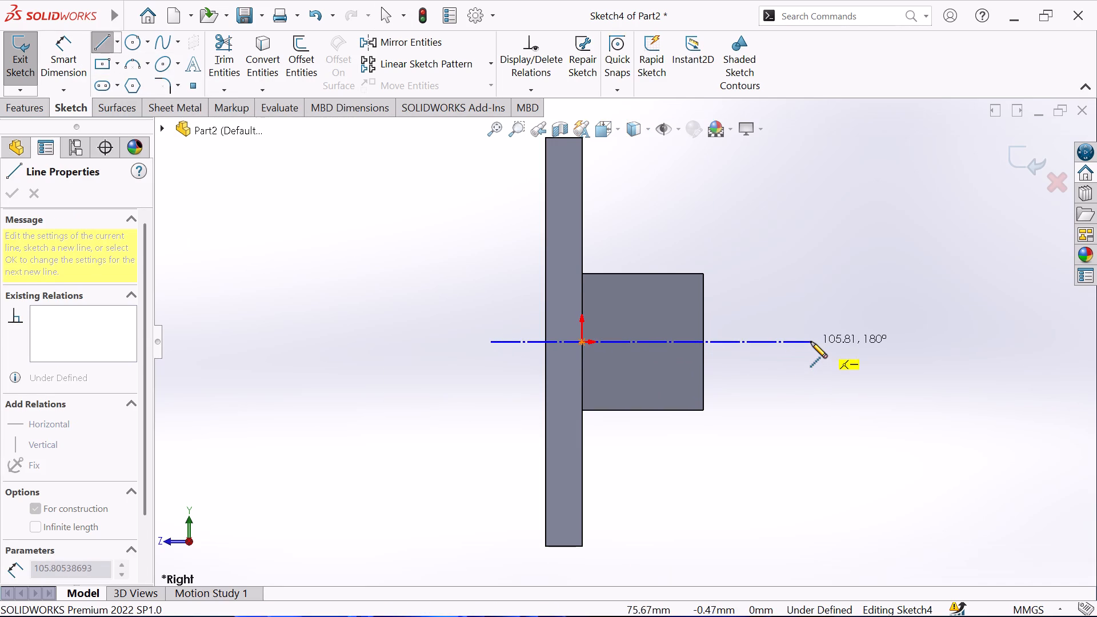
{"action": "left_click", "coordinate": [811, 341]}
{"action": "right_click", "coordinate": [778, 296]}
{"action": "left_click", "coordinate": [805, 307]}
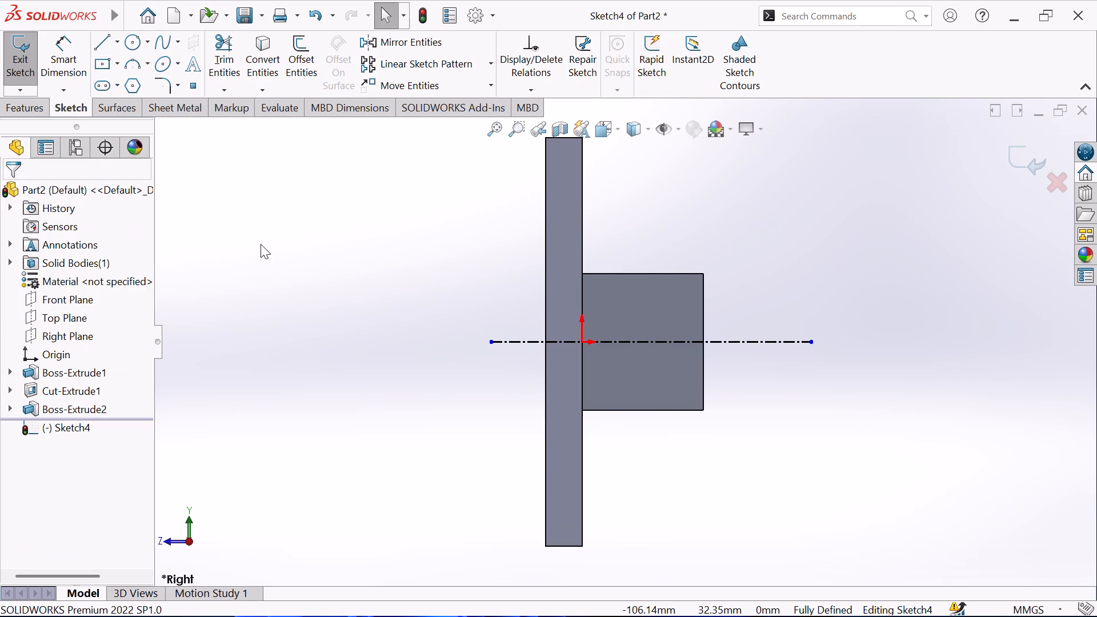
Offset the construction line 12.5 mm bi-directionally, with dimensions added.
{"action": "left_click", "coordinate": [664, 342]}
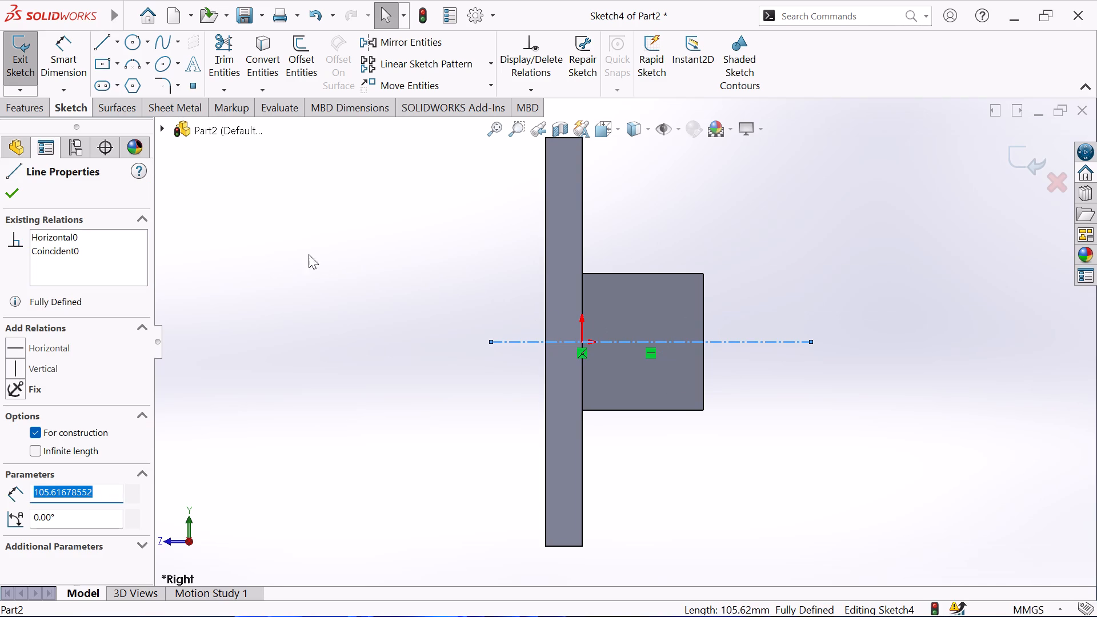
{"action": "left_click", "coordinate": [303, 71]}
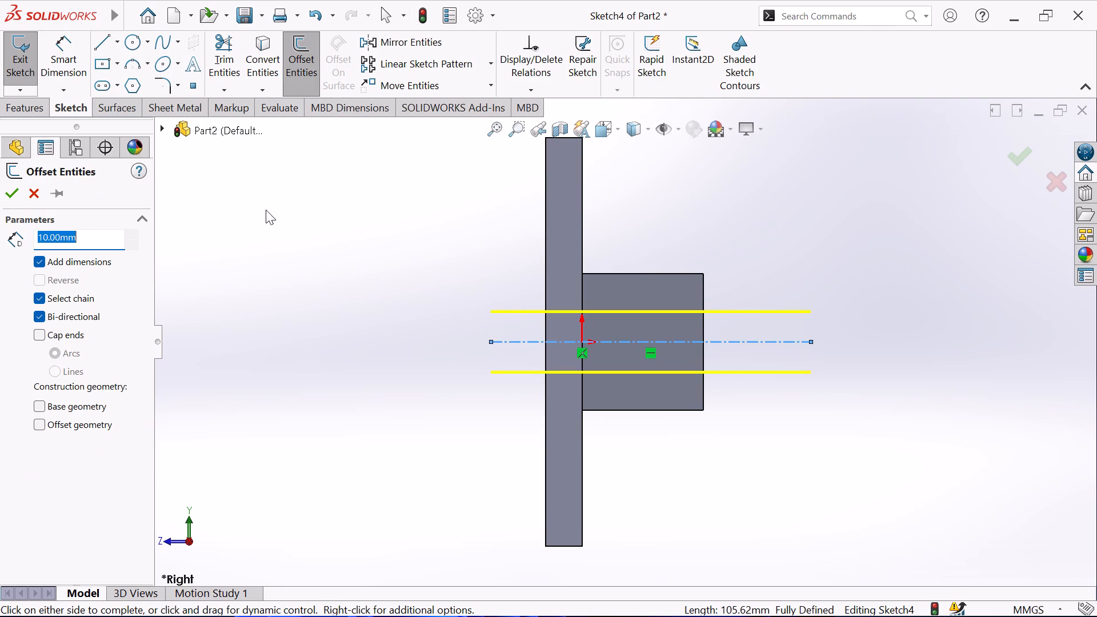
{"action": "type", "text": "12"}
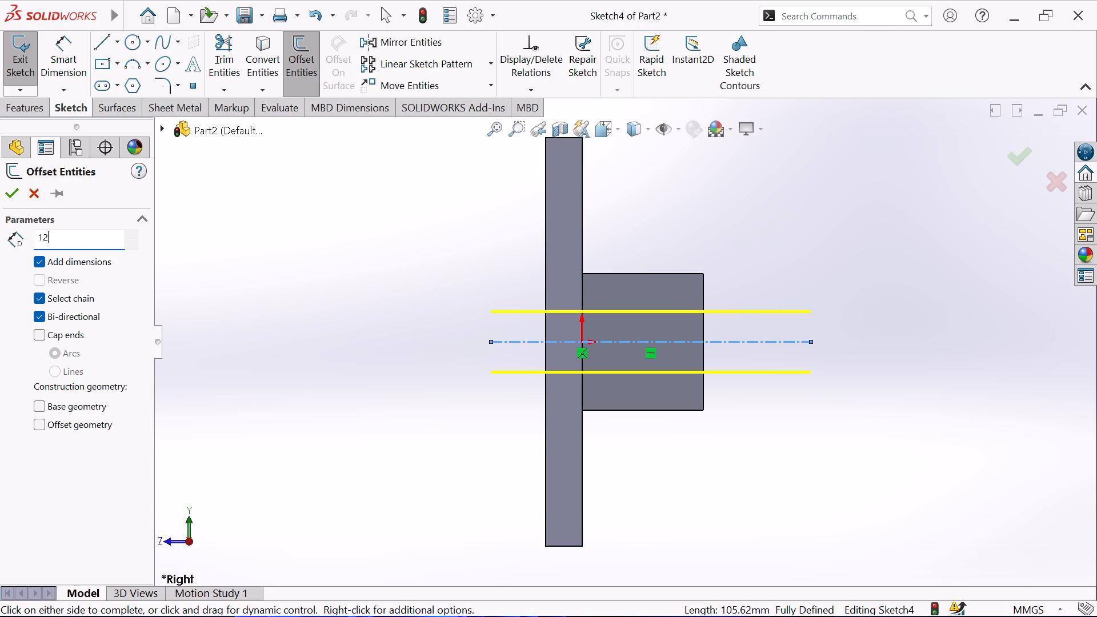
{"action": "type", "text": ".5"}
{"action": "key", "text": "Return"}
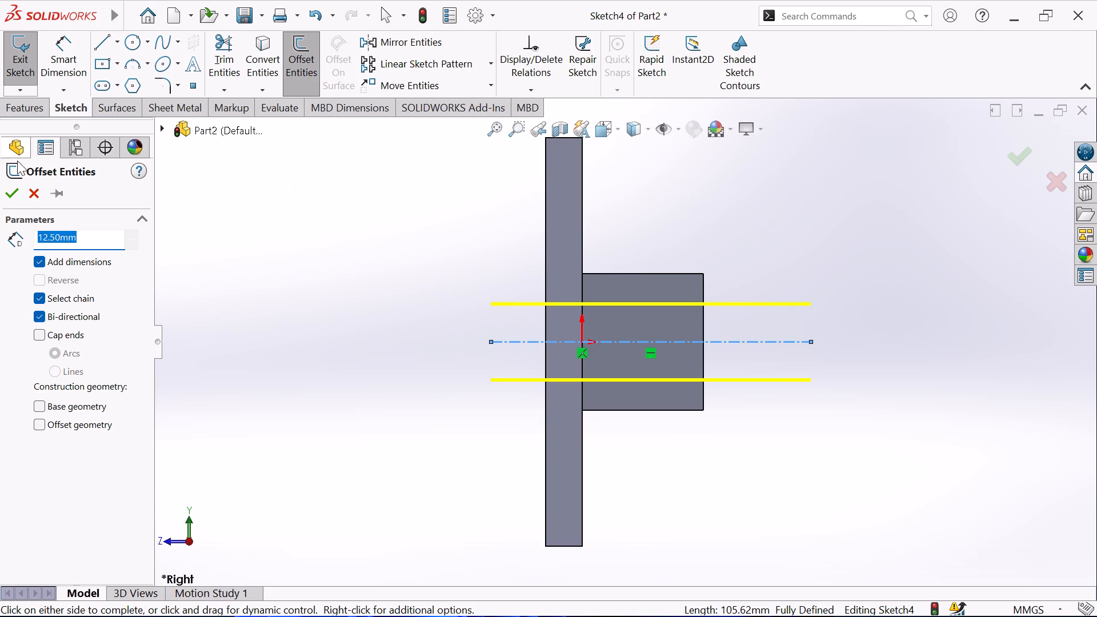
{"action": "left_click", "coordinate": [17, 189]}
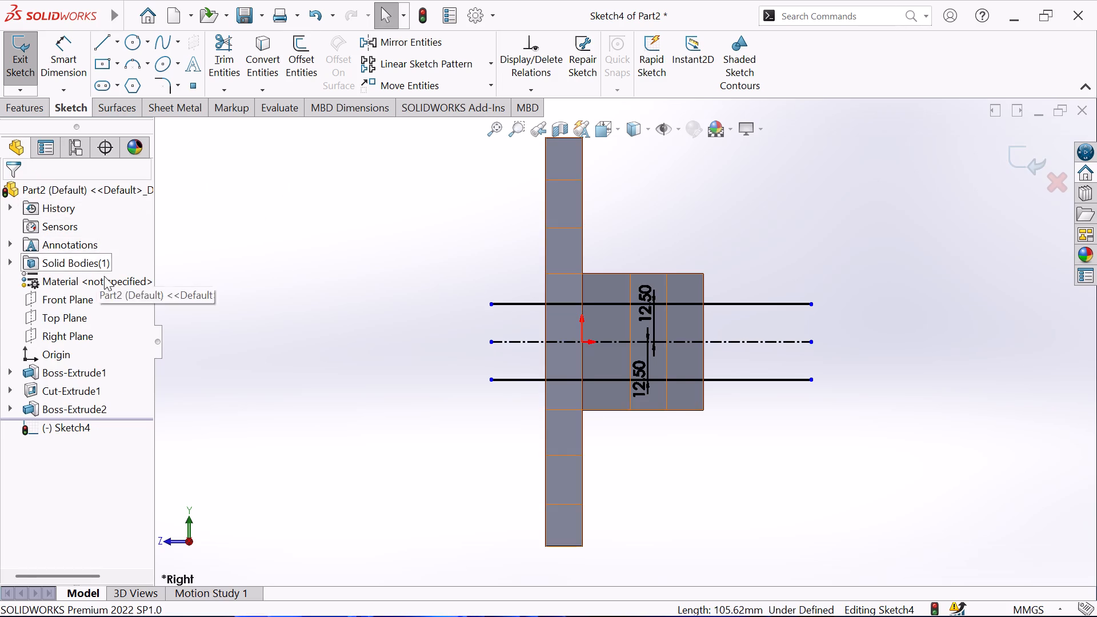
Convert the arm's two 45 mm edges, the outer one and the one along the plate, into sketch lines.
{"action": "left_click", "coordinate": [704, 356]}
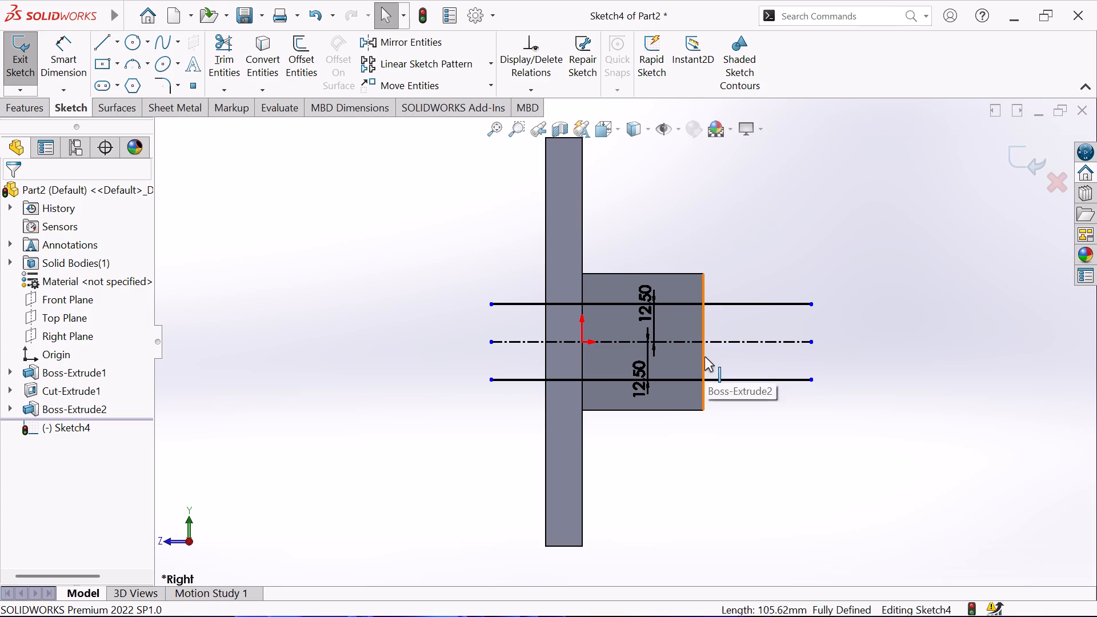
{"action": "left_click", "coordinate": [266, 67]}
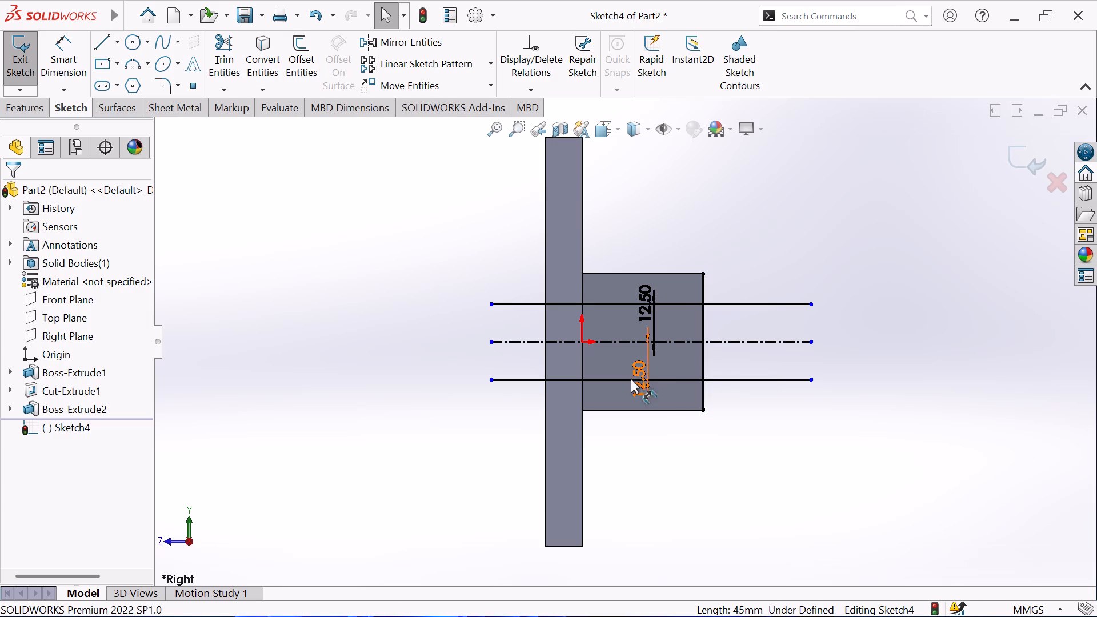
{"action": "left_click", "coordinate": [580, 367]}
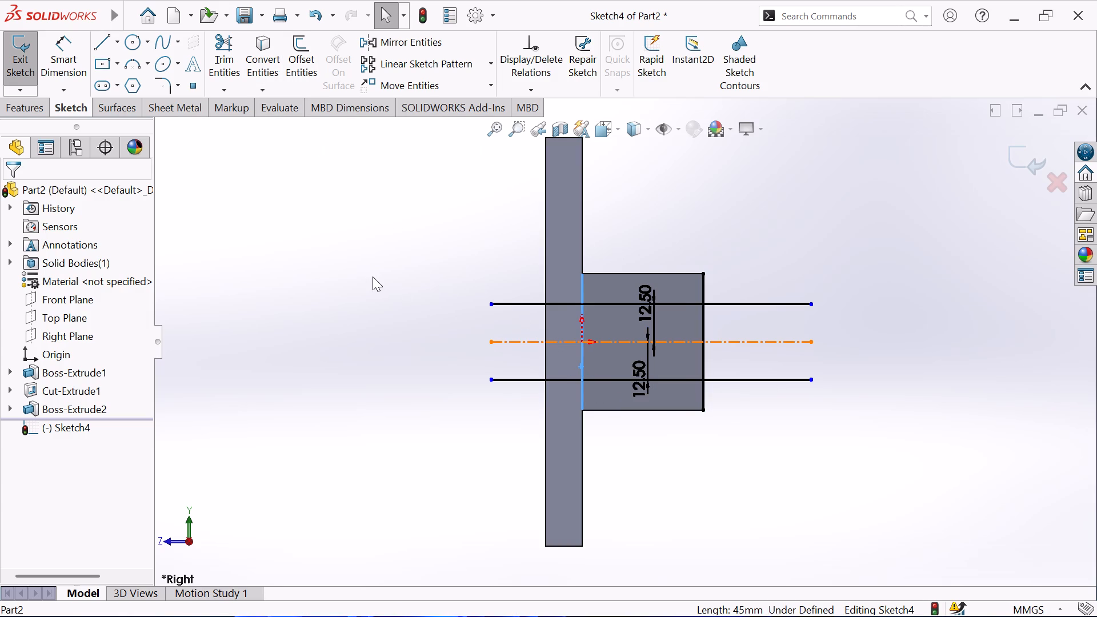
{"action": "left_click", "coordinate": [261, 66]}
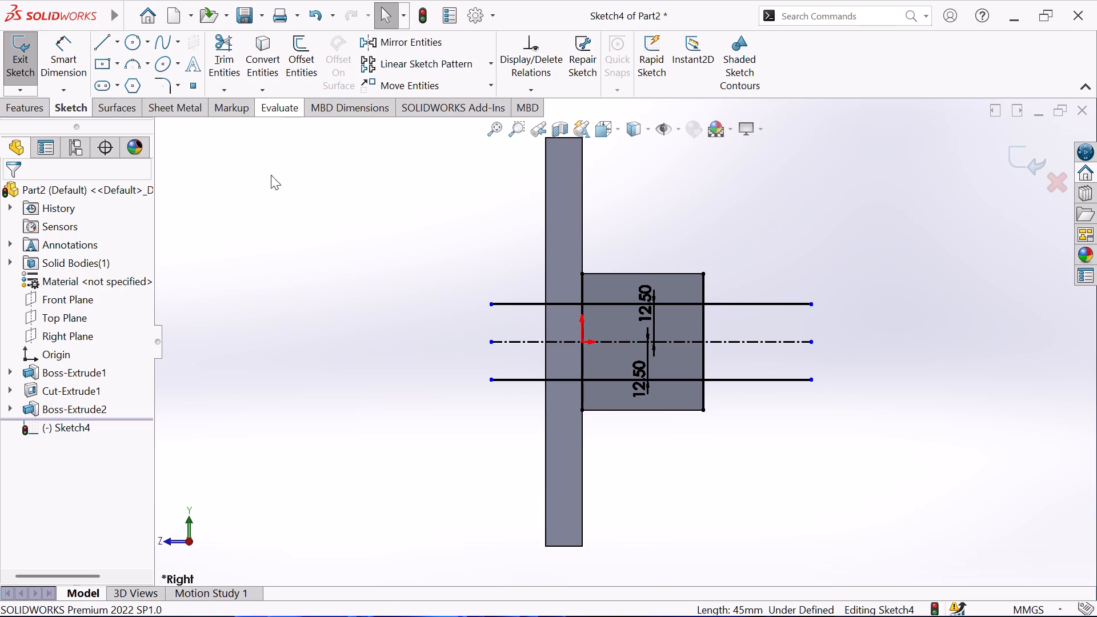
Trim the overhanging ends of the offset and converted lines to leave a closed rectangle around the centerline.
{"action": "left_click", "coordinate": [219, 56]}
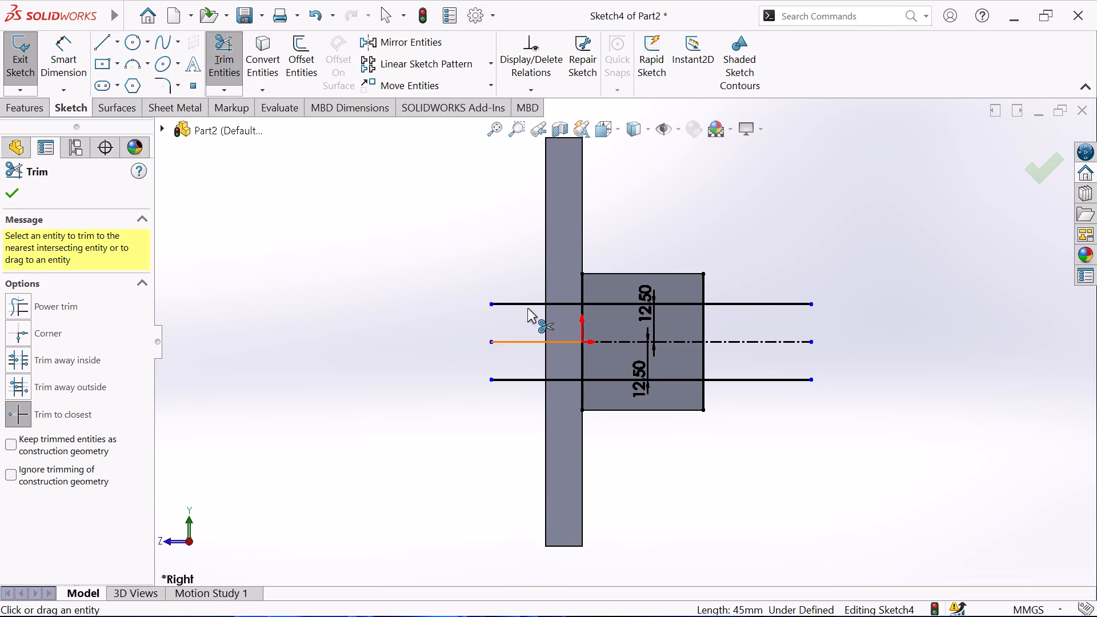
{"action": "left_click", "coordinate": [529, 303]}
{"action": "left_click", "coordinate": [582, 283]}
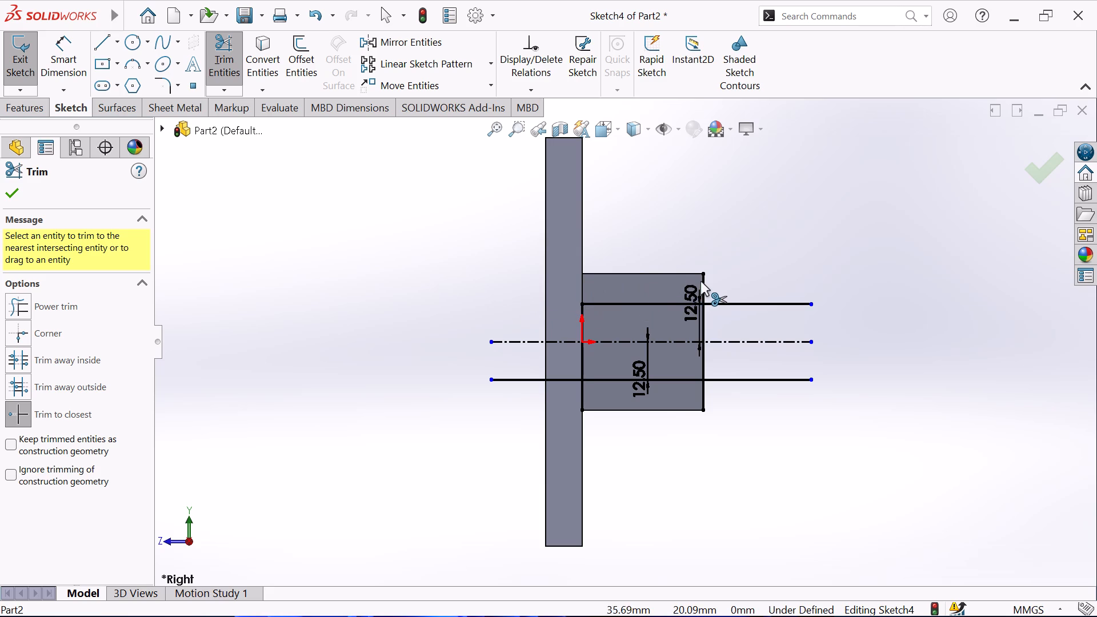
{"action": "left_click", "coordinate": [703, 281]}
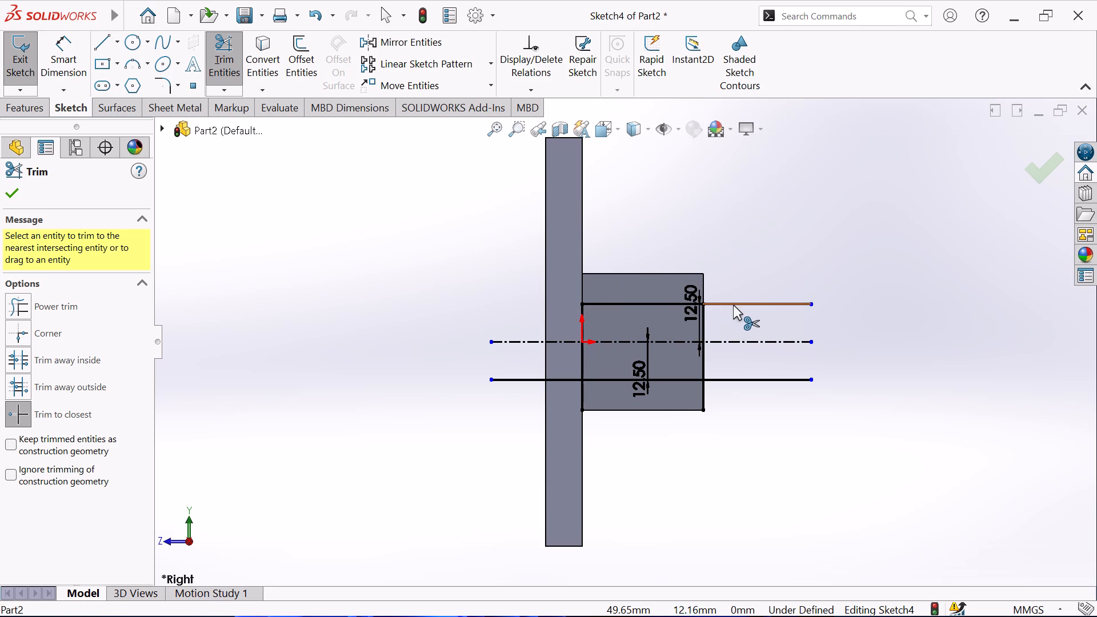
{"action": "left_click", "coordinate": [733, 305]}
{"action": "left_click", "coordinate": [782, 382]}
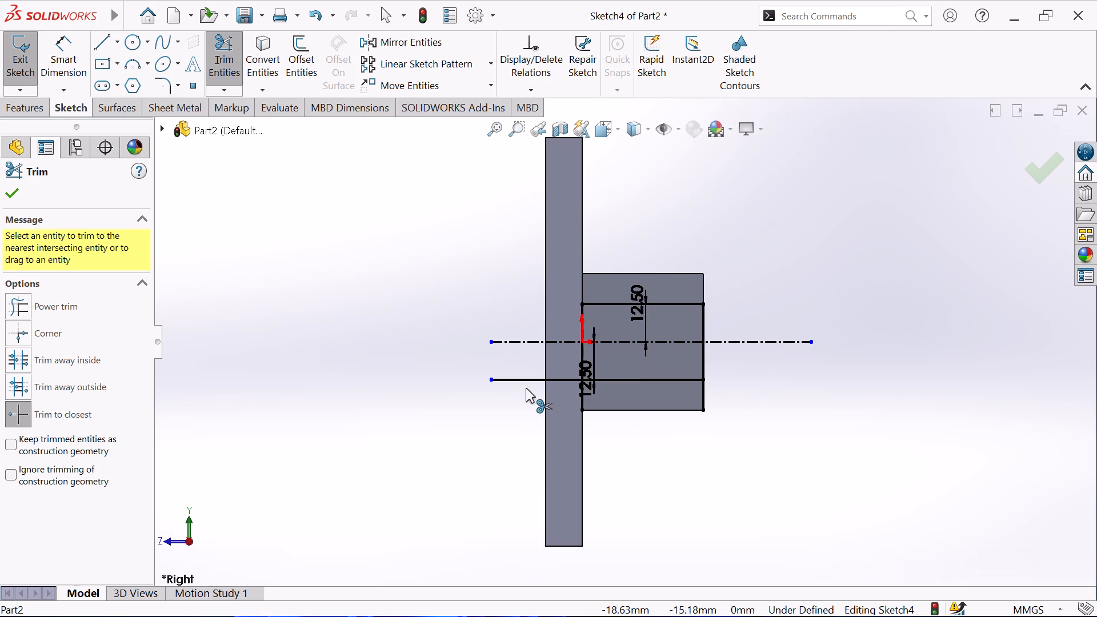
{"action": "left_click", "coordinate": [521, 380]}
{"action": "left_click", "coordinate": [582, 403]}
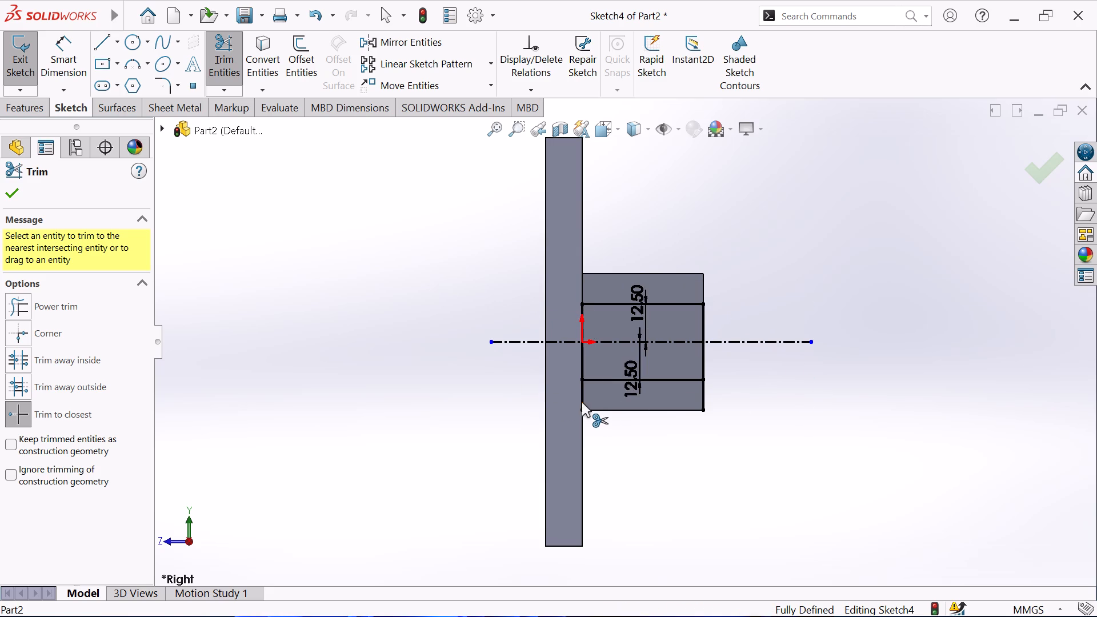
{"action": "left_click", "coordinate": [700, 395]}
{"action": "right_click", "coordinate": [771, 393]}
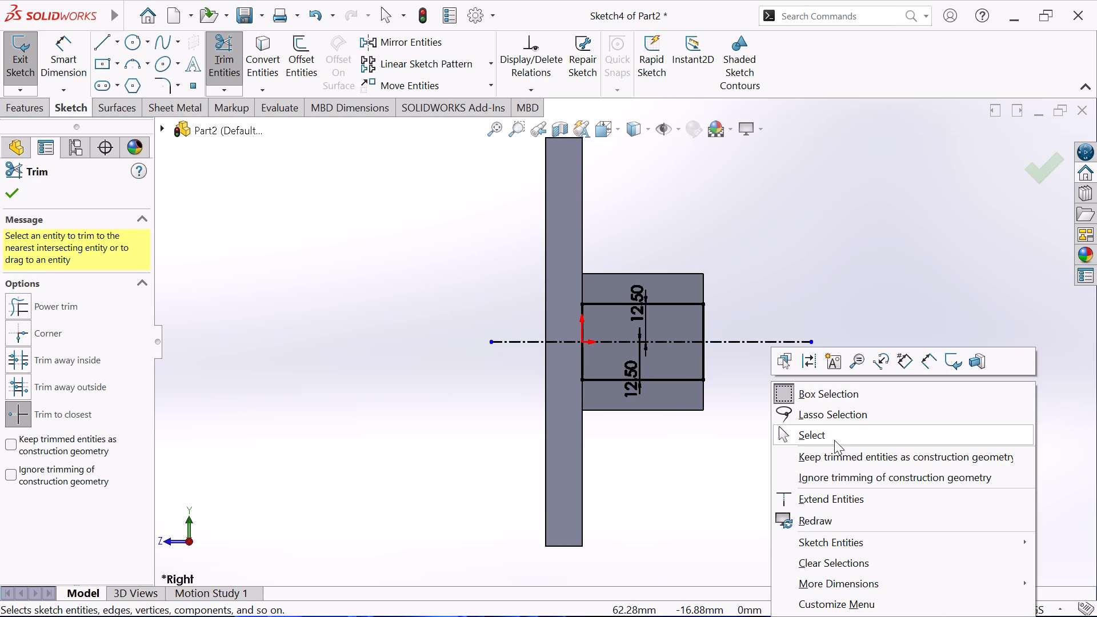
{"action": "left_click", "coordinate": [832, 437]}
Extrude-cut the rectangle Through All - Both to slot the arm into two parallel lugs.
{"action": "middle_click_drag", "start_coordinate": [812, 418], "coordinate": [719, 370]}
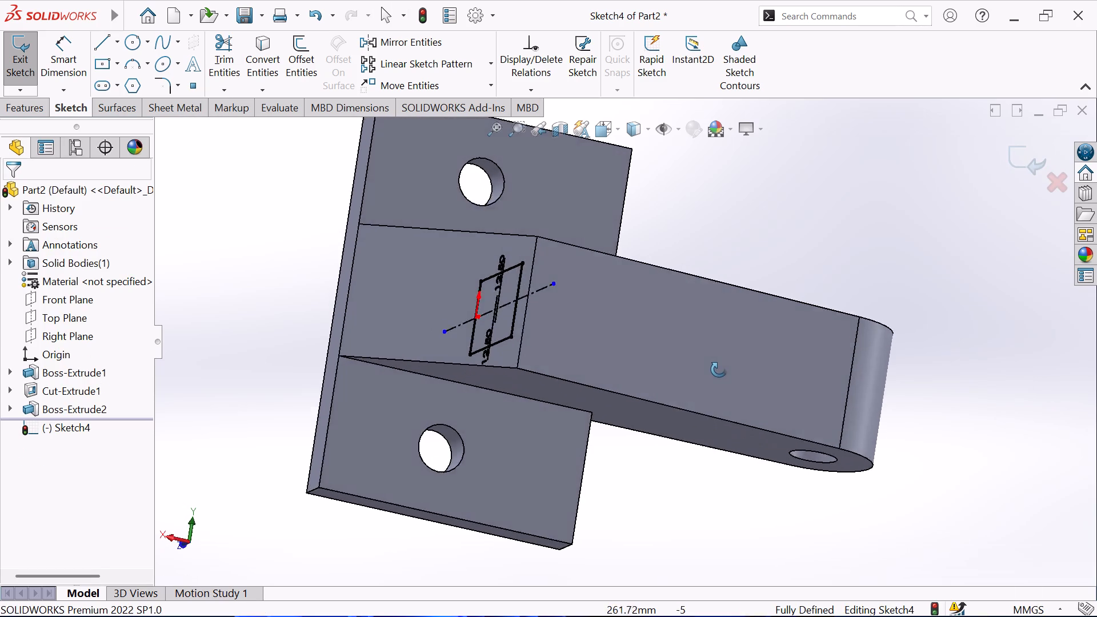
{"action": "middle_click_drag", "start_coordinate": [719, 370], "coordinate": [702, 307]}
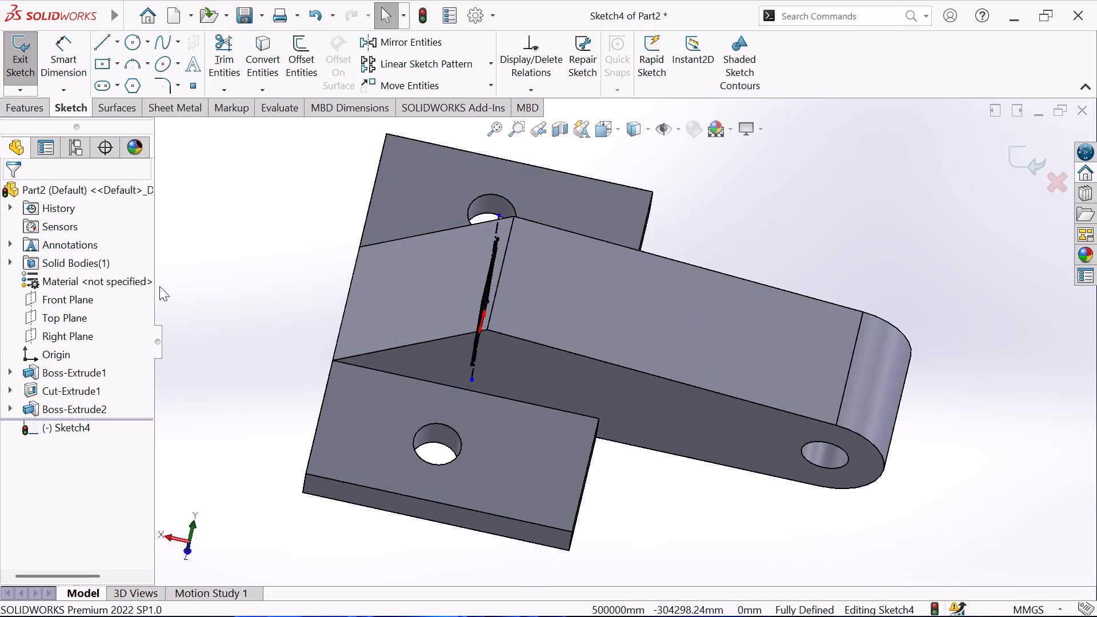
{"action": "left_click", "coordinate": [29, 106]}
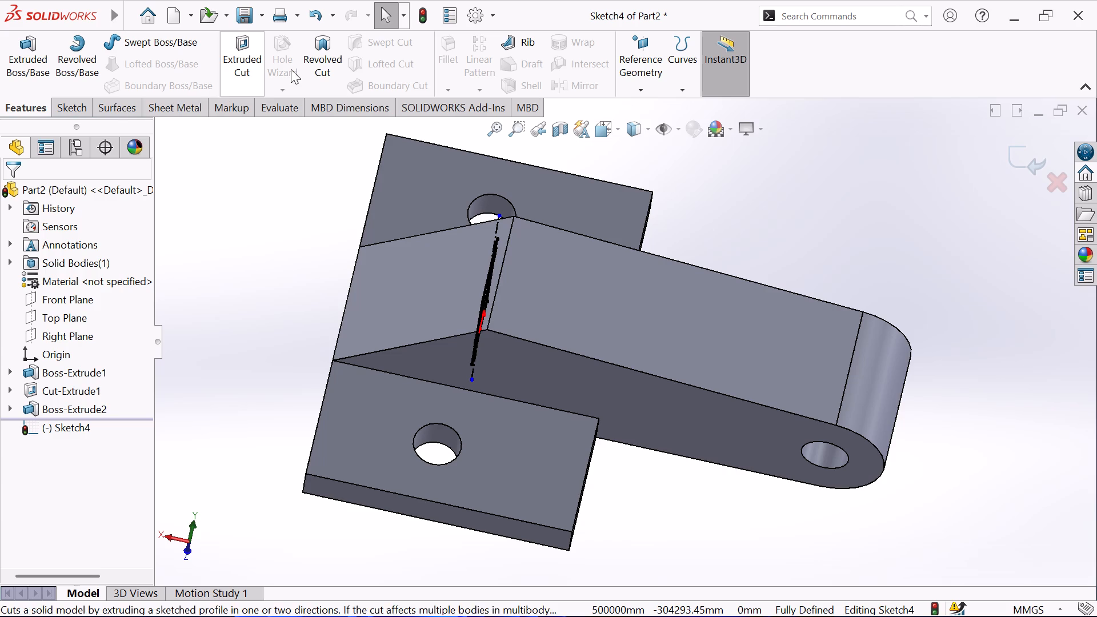
{"action": "left_click", "coordinate": [234, 55]}
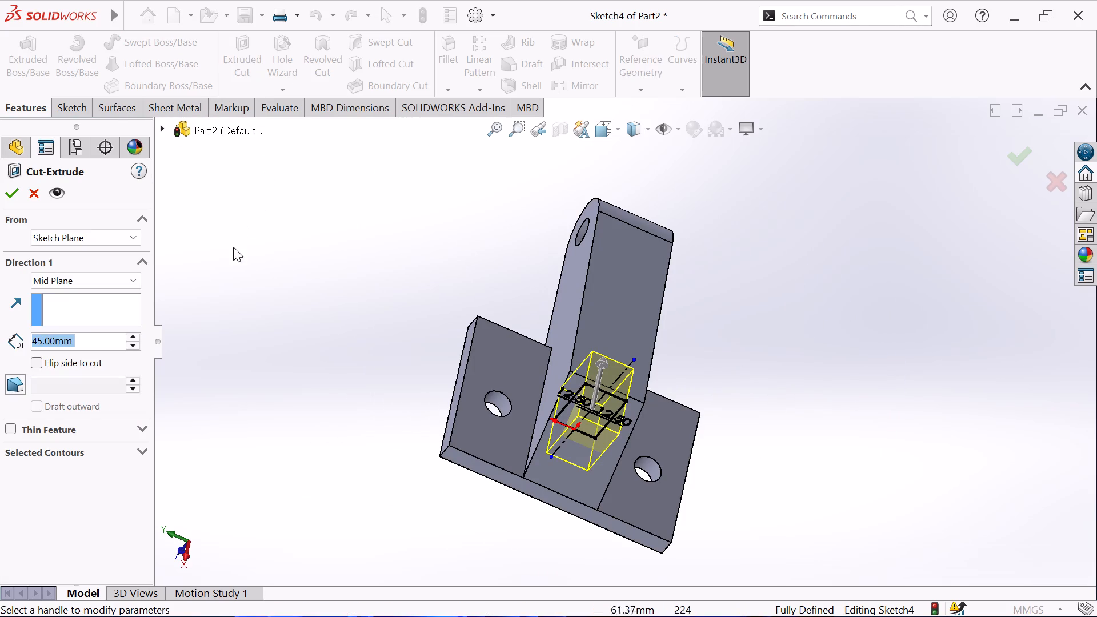
{"action": "left_click", "coordinate": [125, 280]}
{"action": "left_click", "coordinate": [124, 316]}
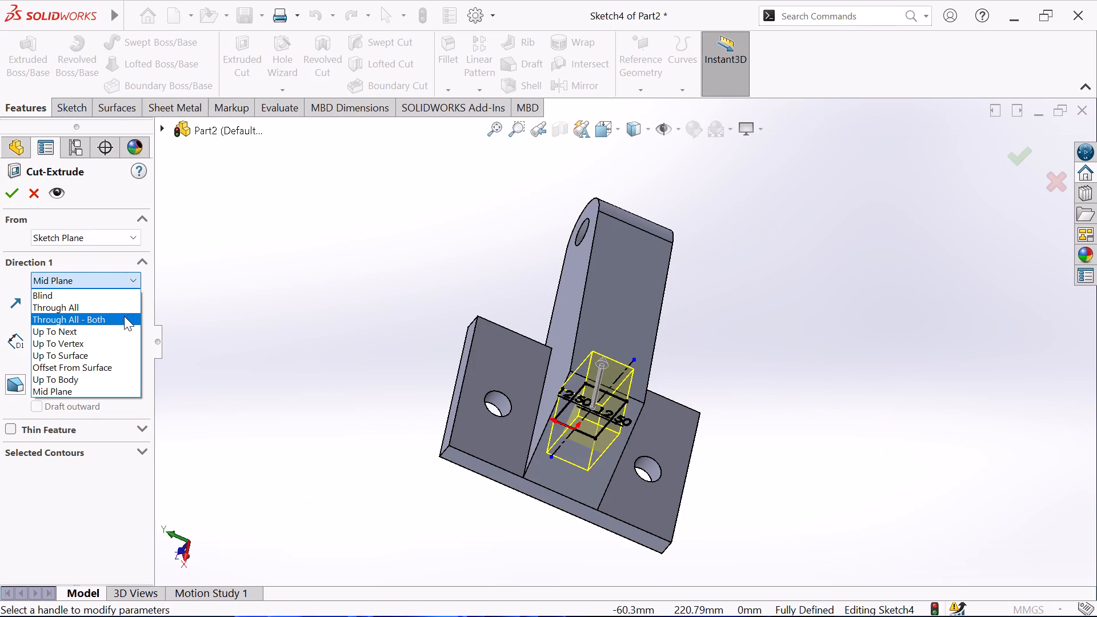
{"action": "left_click", "coordinate": [11, 197]}
{"action": "left_click", "coordinate": [326, 231]}
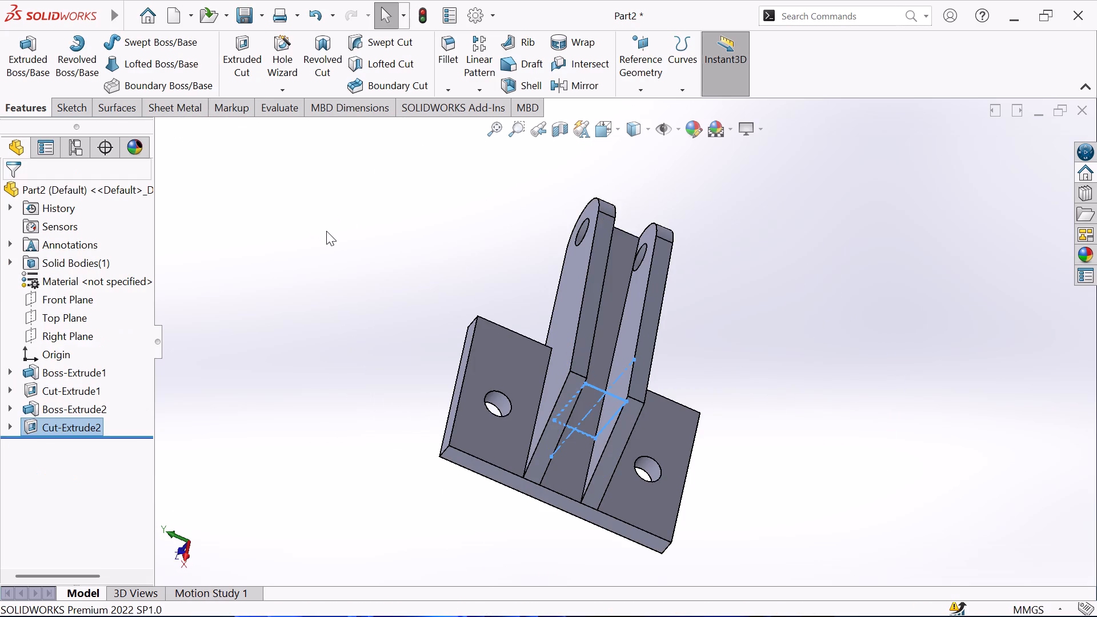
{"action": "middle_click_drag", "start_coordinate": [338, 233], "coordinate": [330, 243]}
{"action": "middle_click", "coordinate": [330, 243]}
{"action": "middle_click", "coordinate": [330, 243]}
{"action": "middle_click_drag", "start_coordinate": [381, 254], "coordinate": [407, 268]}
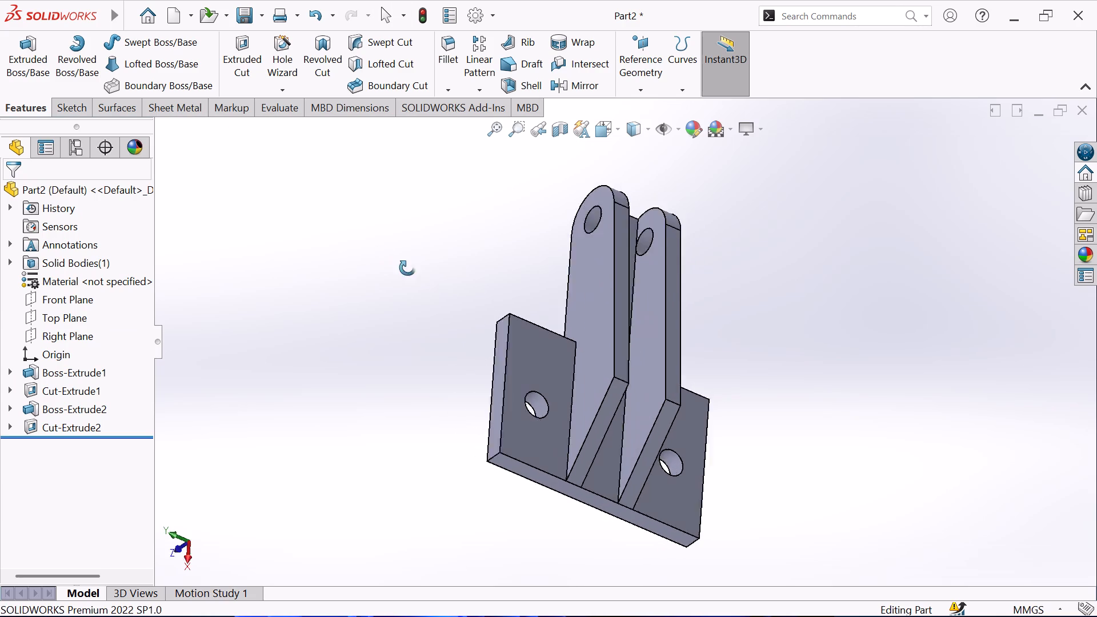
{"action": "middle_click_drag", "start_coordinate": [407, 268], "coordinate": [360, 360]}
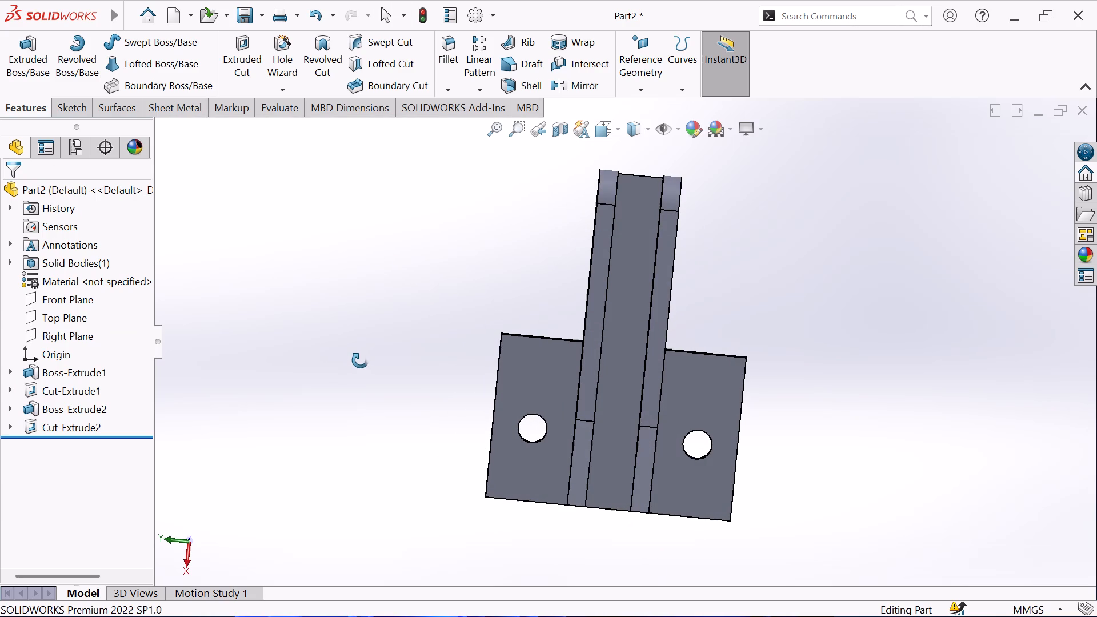
Start a sketch on the plate's flat back face and draw a horizontal centerline about 234 mm long through the origin, spanning the whole part.
{"action": "middle_click_drag", "start_coordinate": [360, 360], "coordinate": [169, 394]}
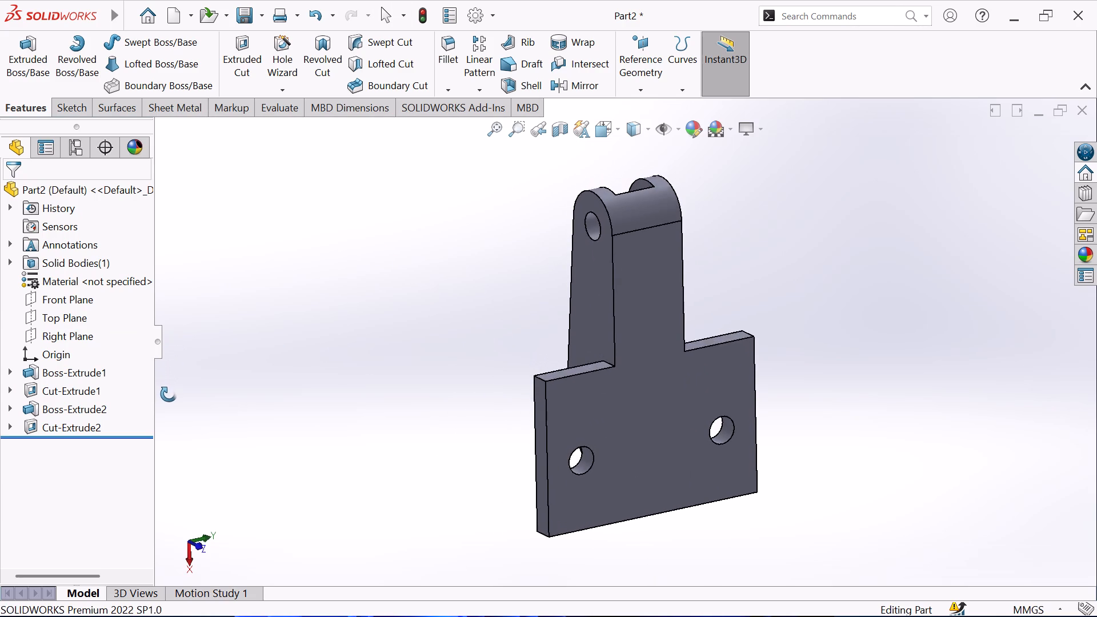
{"action": "middle_click_drag", "start_coordinate": [169, 394], "coordinate": [168, 398]}
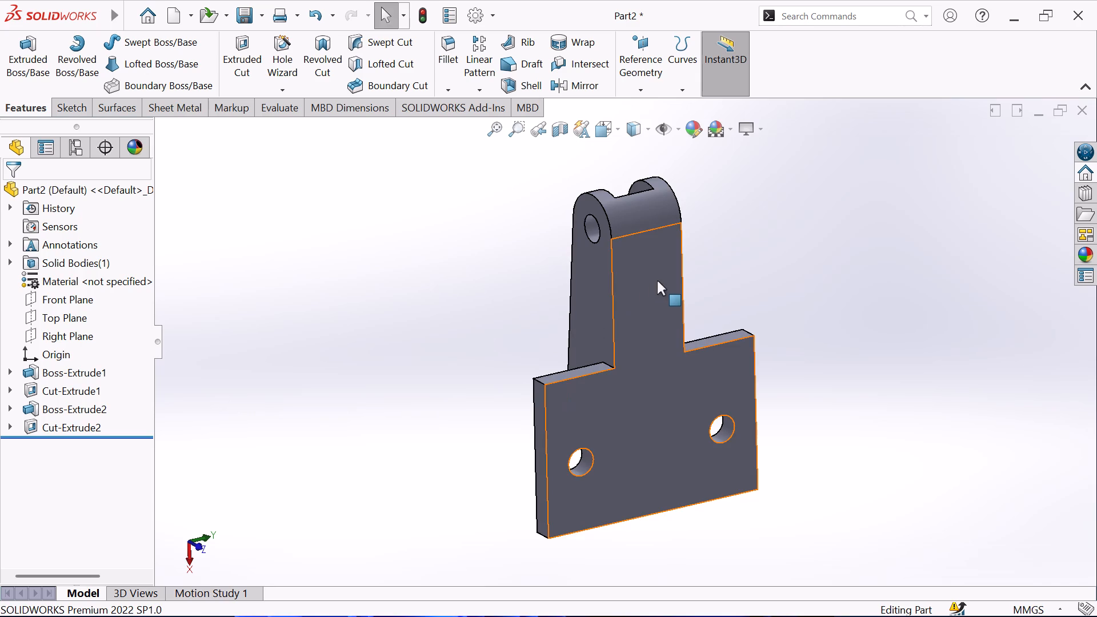
{"action": "left_click", "coordinate": [652, 289]}
{"action": "left_click", "coordinate": [712, 246]}
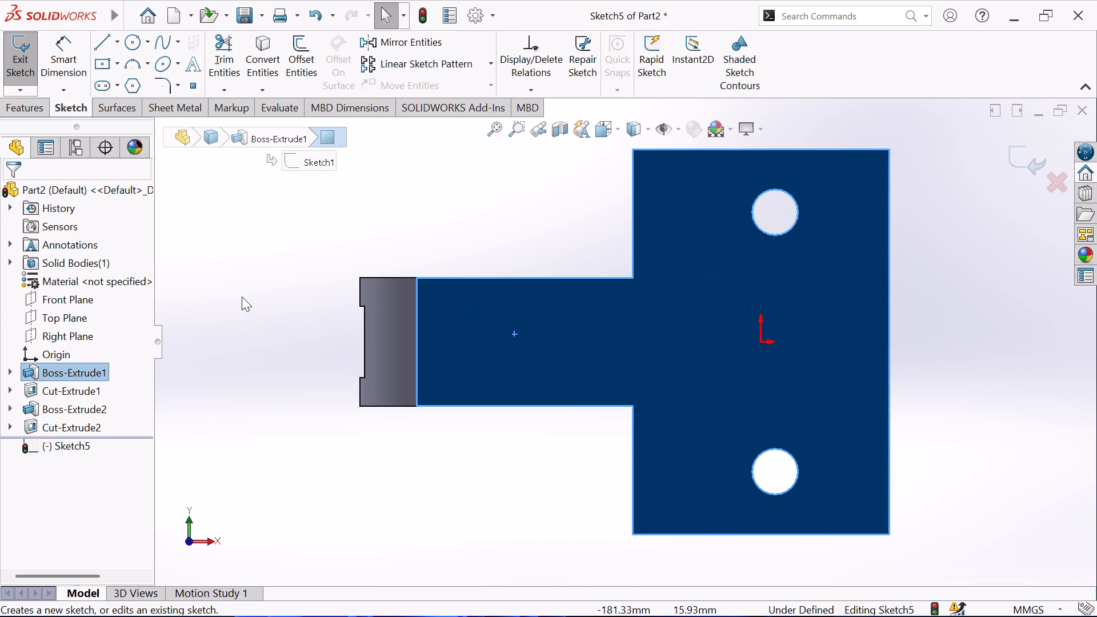
{"action": "left_click", "coordinate": [242, 297]}
{"action": "left_click", "coordinate": [118, 38]}
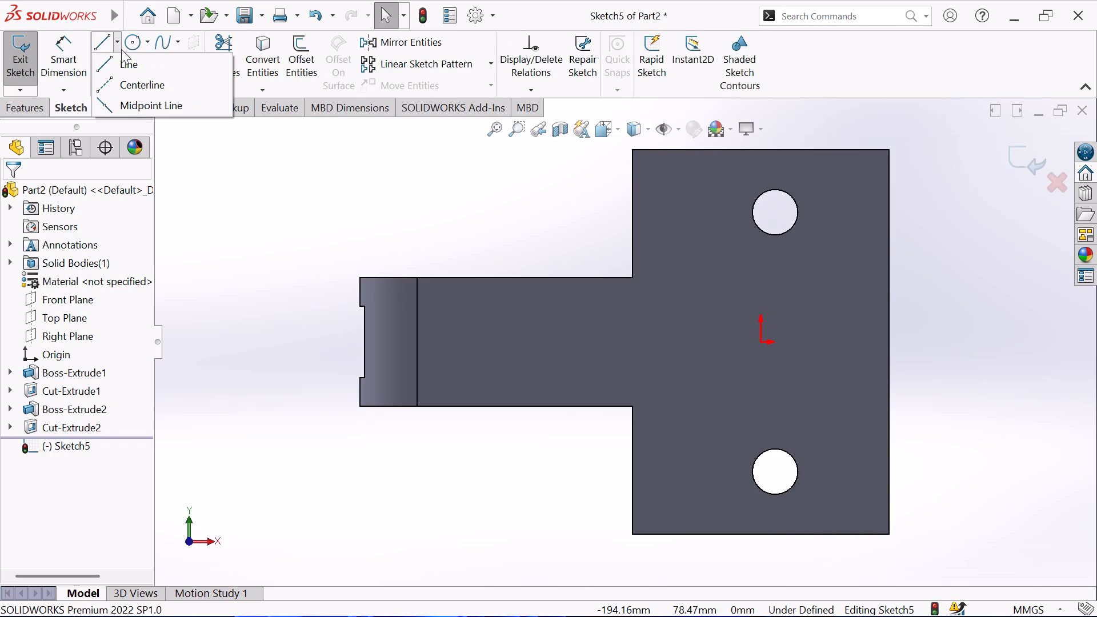
{"action": "left_click", "coordinate": [109, 86]}
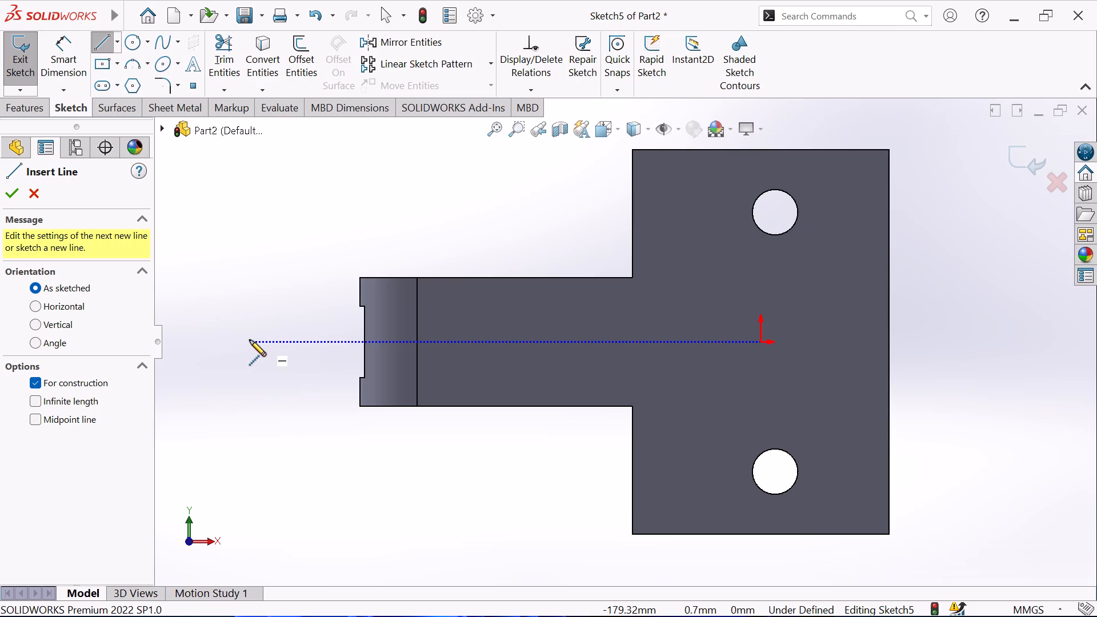
{"action": "left_click", "coordinate": [250, 340]}
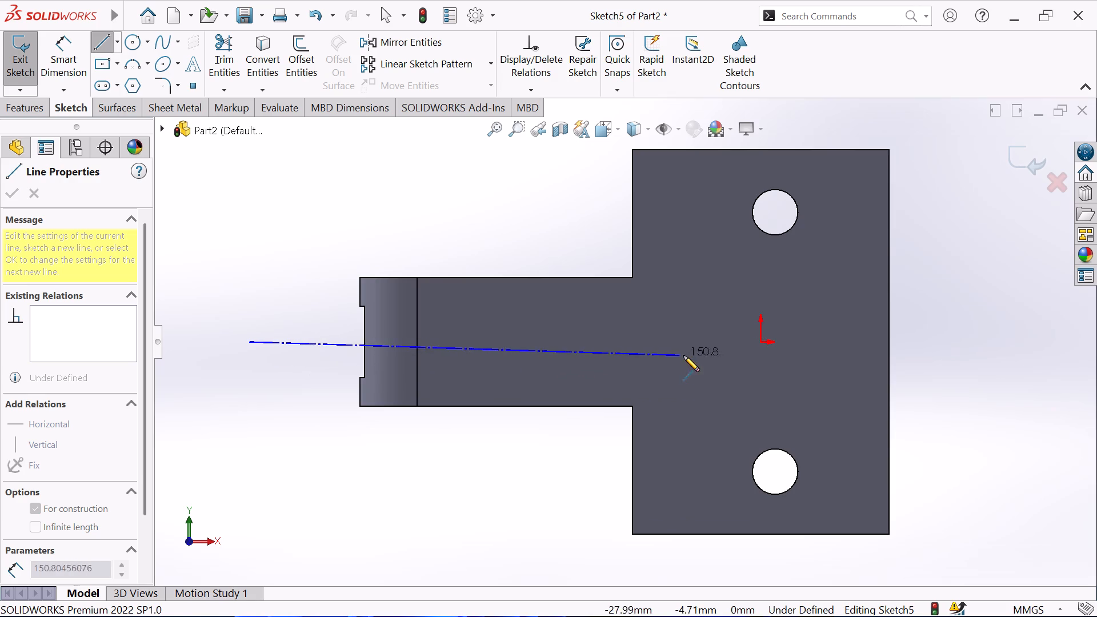
{"action": "left_click", "coordinate": [917, 339]}
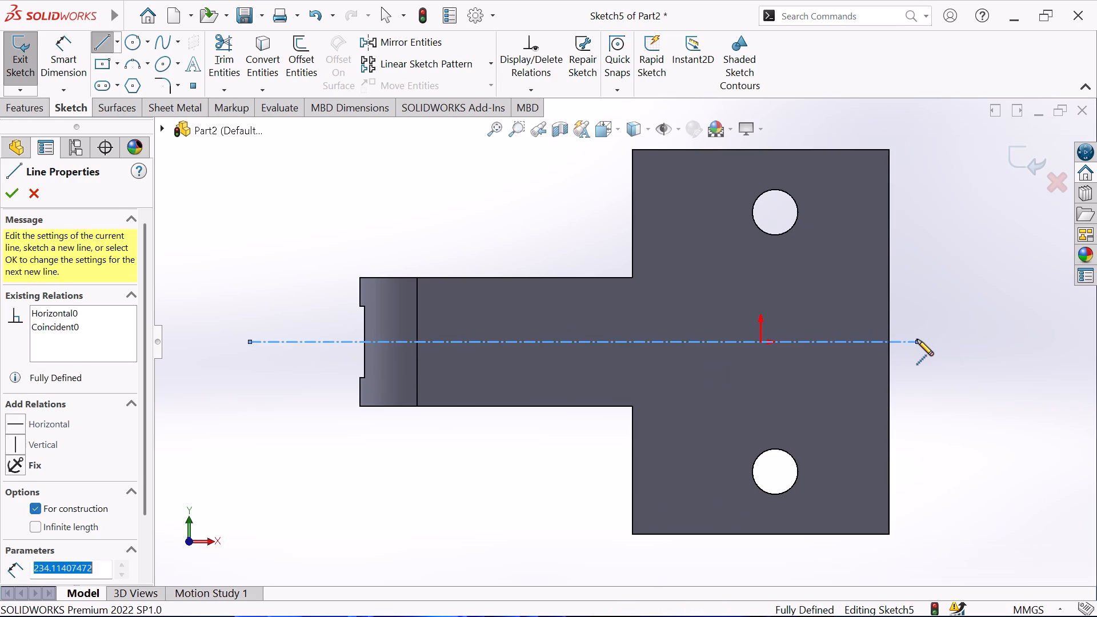
{"action": "right_click", "coordinate": [918, 302]}
{"action": "left_click", "coordinate": [943, 316]}
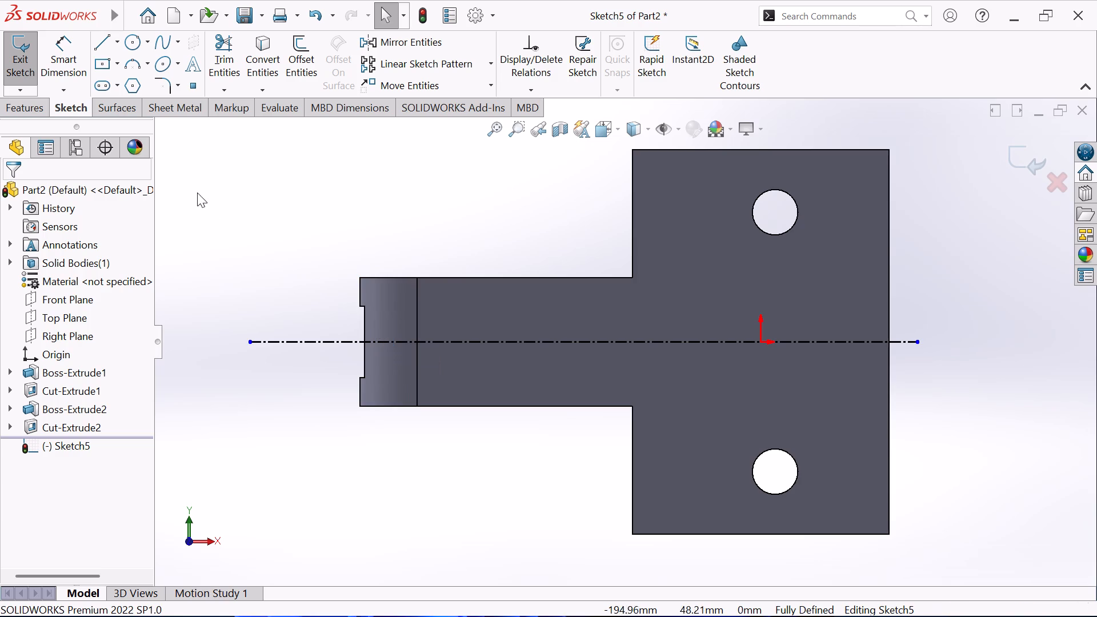
Sketch a line across the arm's base, joining the two inner corners where the arm meets the plate.
{"action": "left_click", "coordinate": [102, 41]}
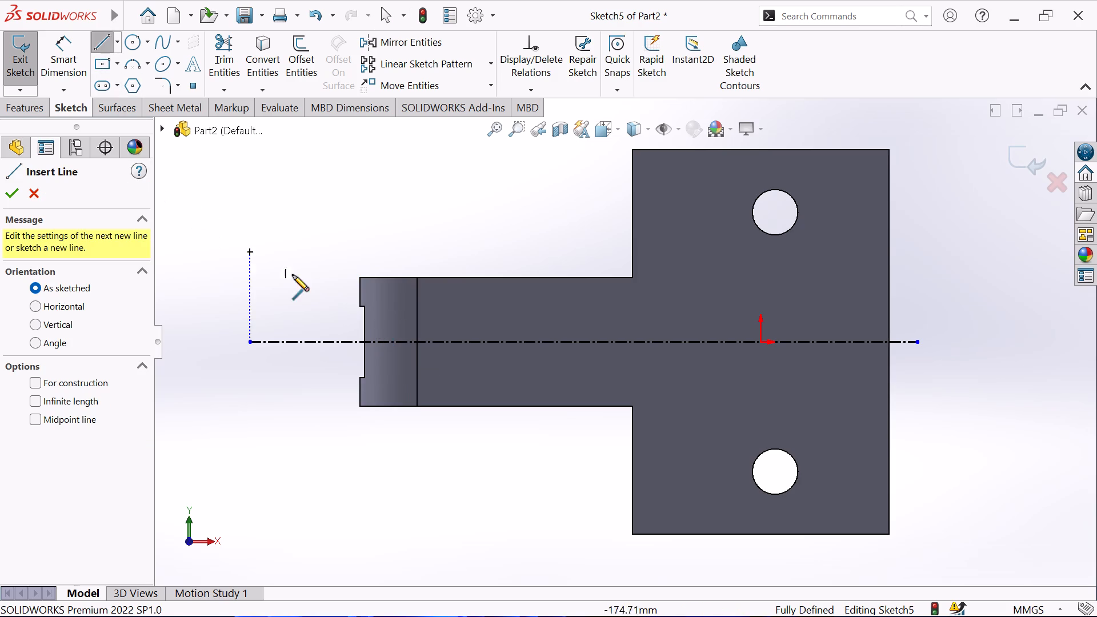
{"action": "left_click", "coordinate": [632, 277]}
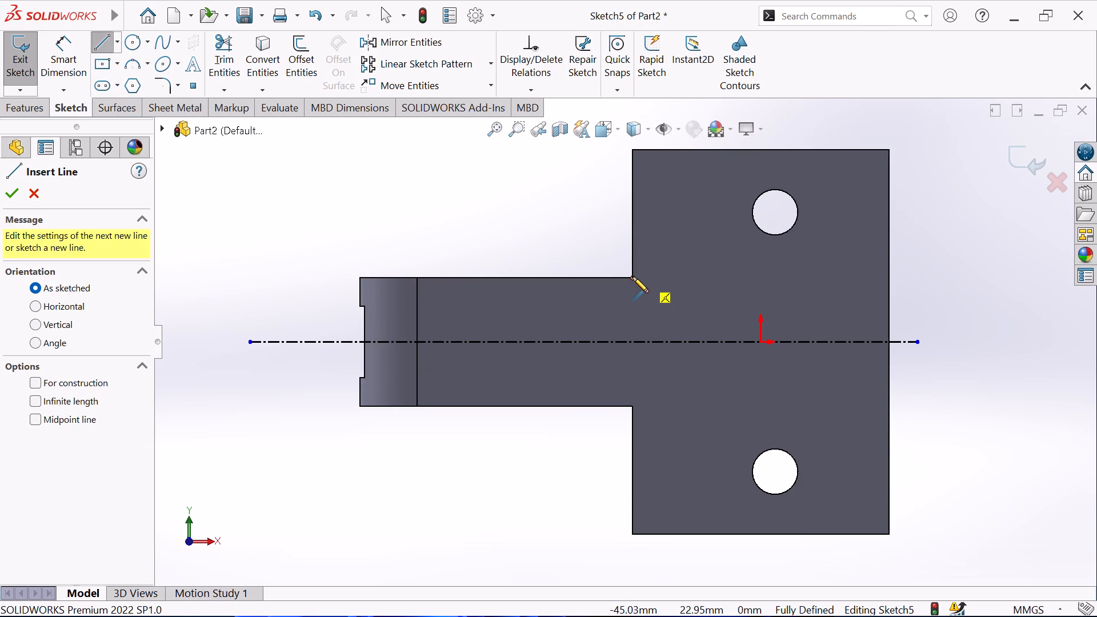
{"action": "left_click", "coordinate": [632, 407]}
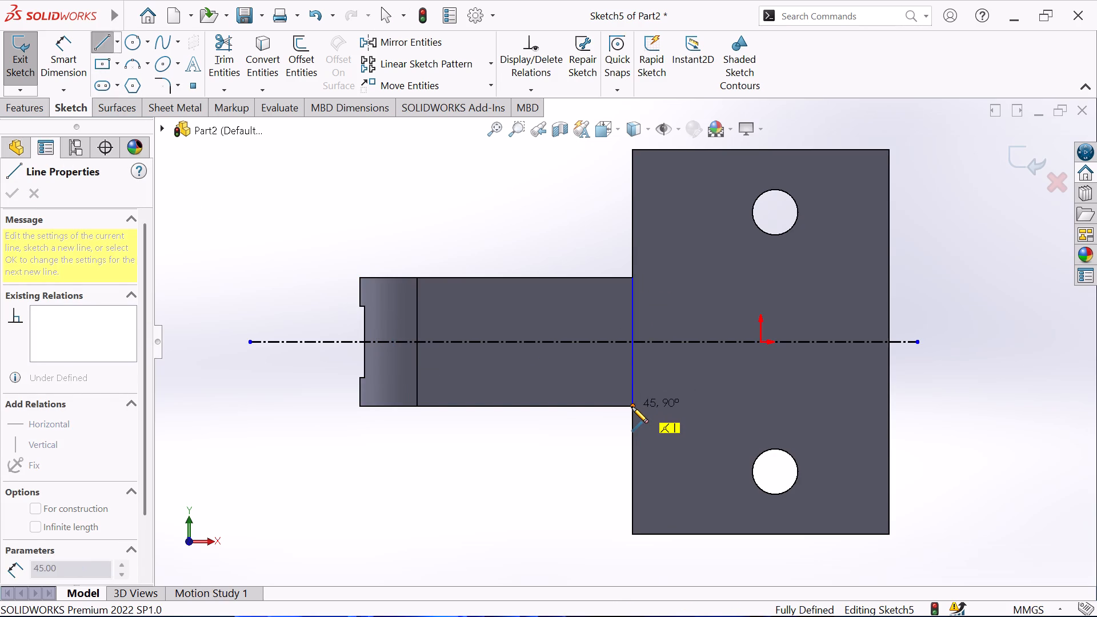
{"action": "right_click", "coordinate": [482, 229]}
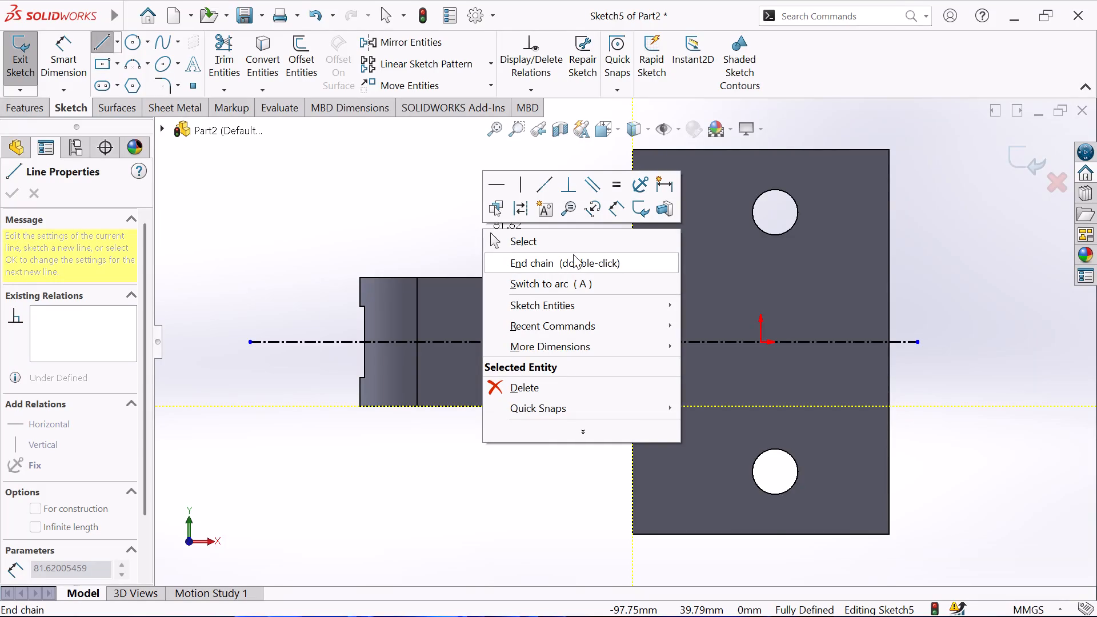
{"action": "left_click", "coordinate": [572, 248]}
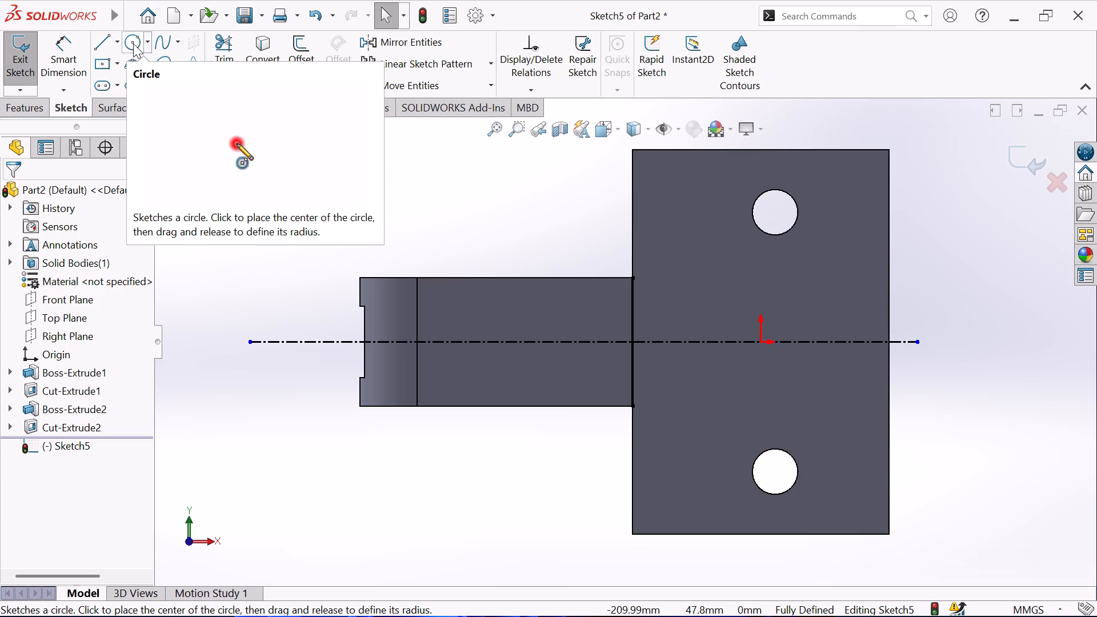
Sketch a horizontal line about 94 mm long from the upper slot corner at the arm's tip to the line across the arm's base.
{"action": "left_click", "coordinate": [109, 46]}
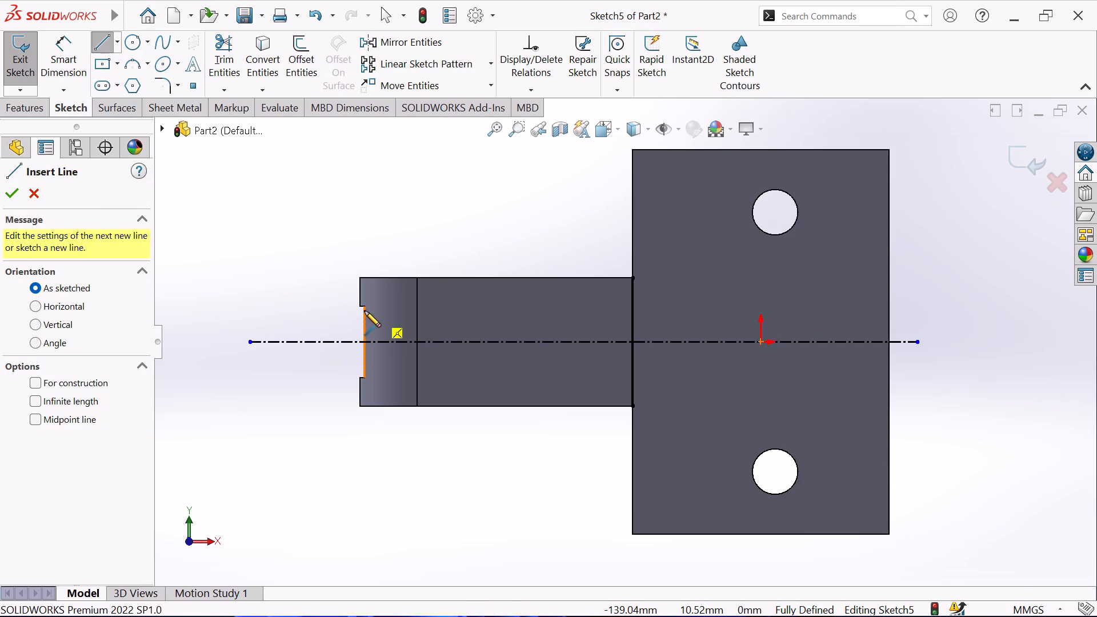
{"action": "left_click", "coordinate": [365, 306]}
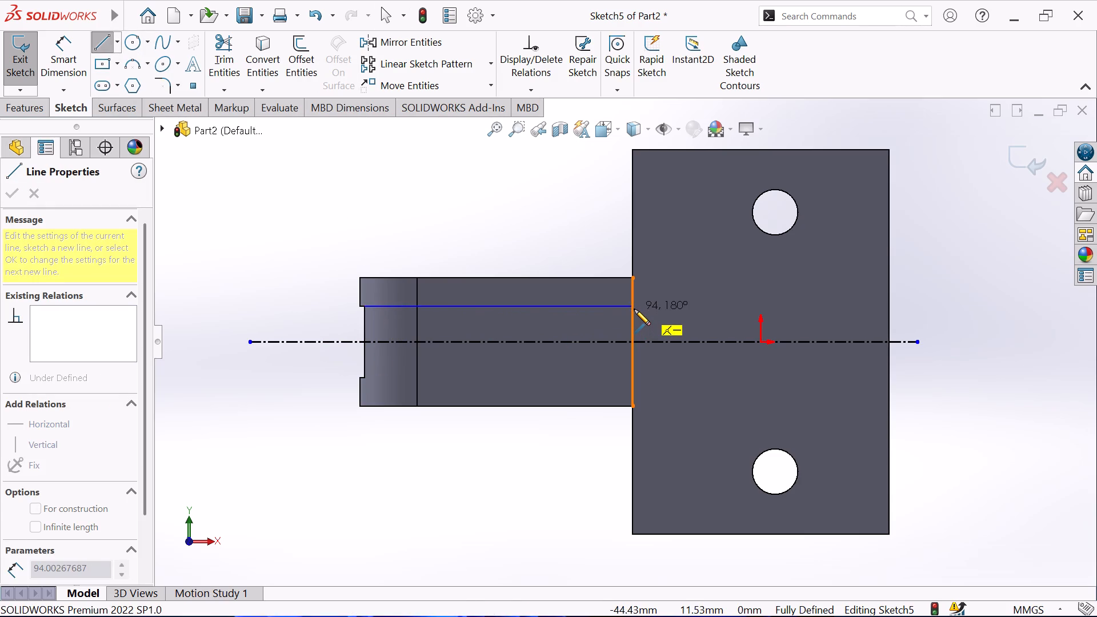
{"action": "left_click", "coordinate": [630, 306]}
{"action": "right_click", "coordinate": [562, 225]}
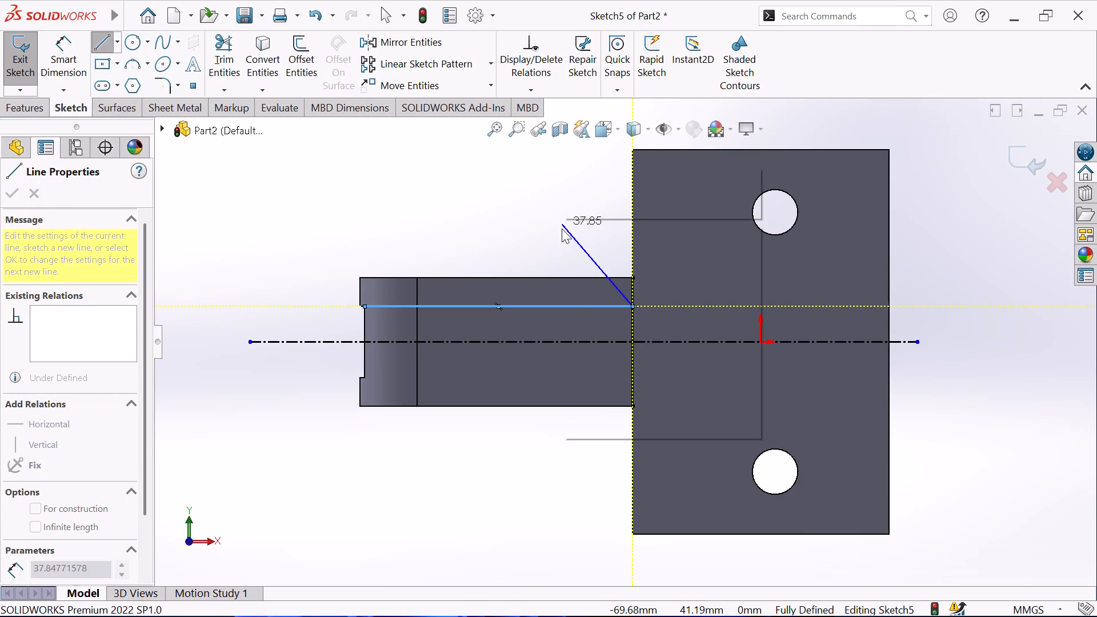
{"action": "left_click", "coordinate": [596, 234]}
Mirror the 94 mm horizontal line about the centerline, keeping the original.
{"action": "left_click", "coordinate": [404, 38]}
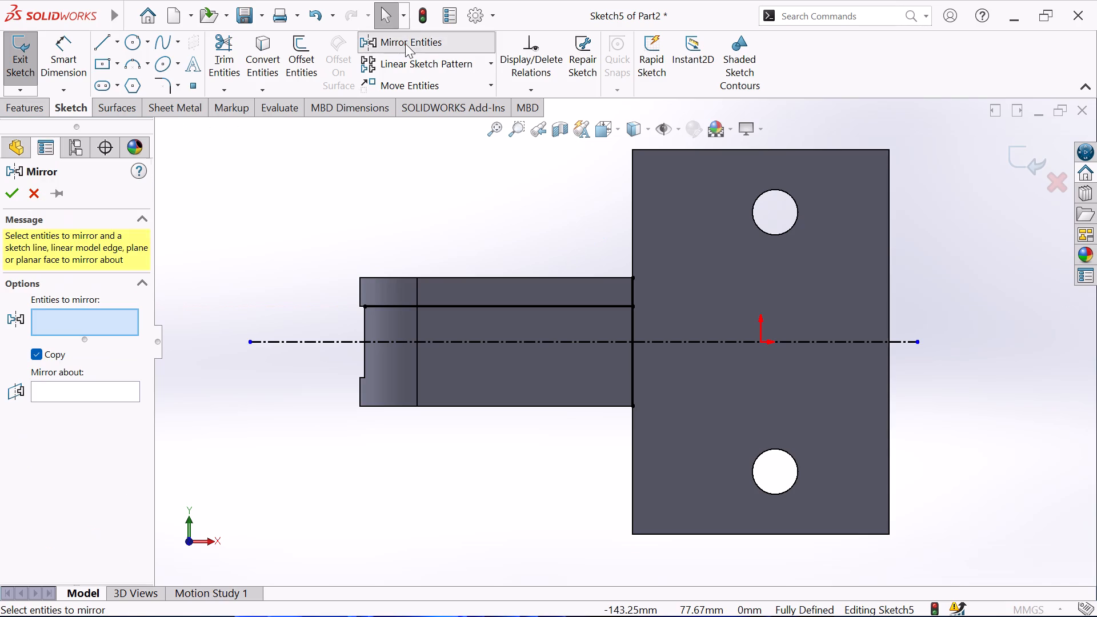
{"action": "left_click", "coordinate": [471, 308]}
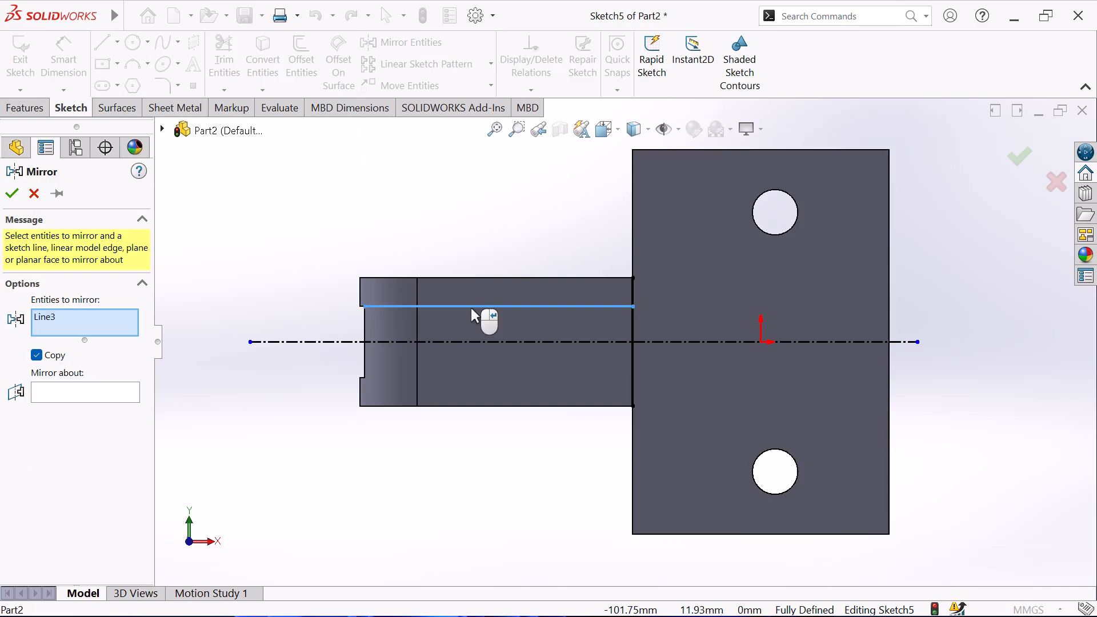
{"action": "left_click", "coordinate": [116, 389]}
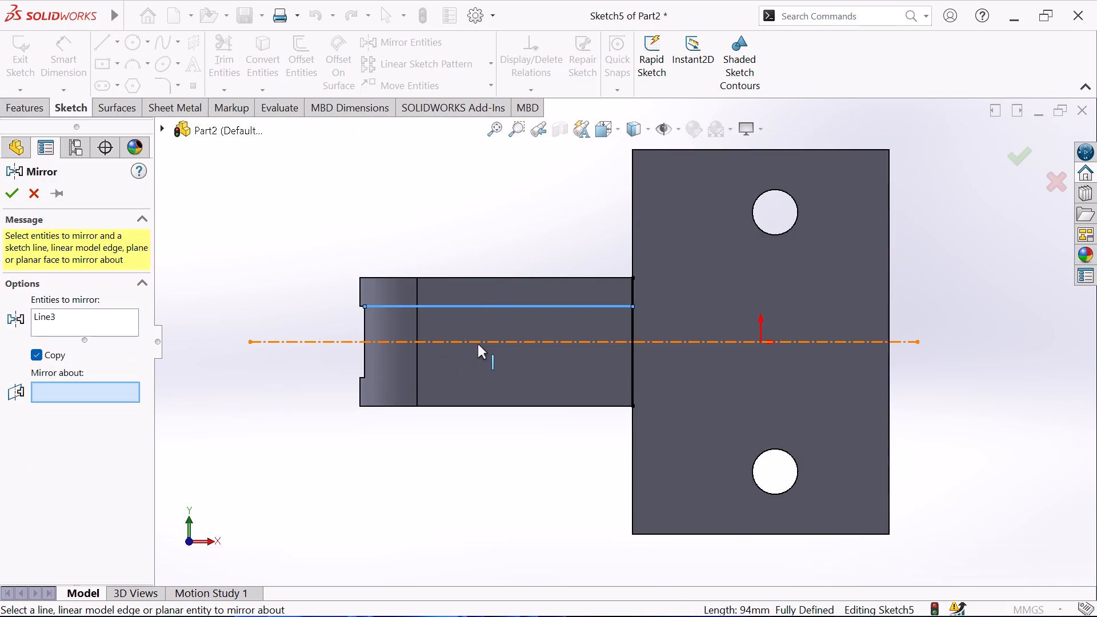
{"action": "left_click", "coordinate": [478, 344]}
{"action": "left_click", "coordinate": [8, 183]}
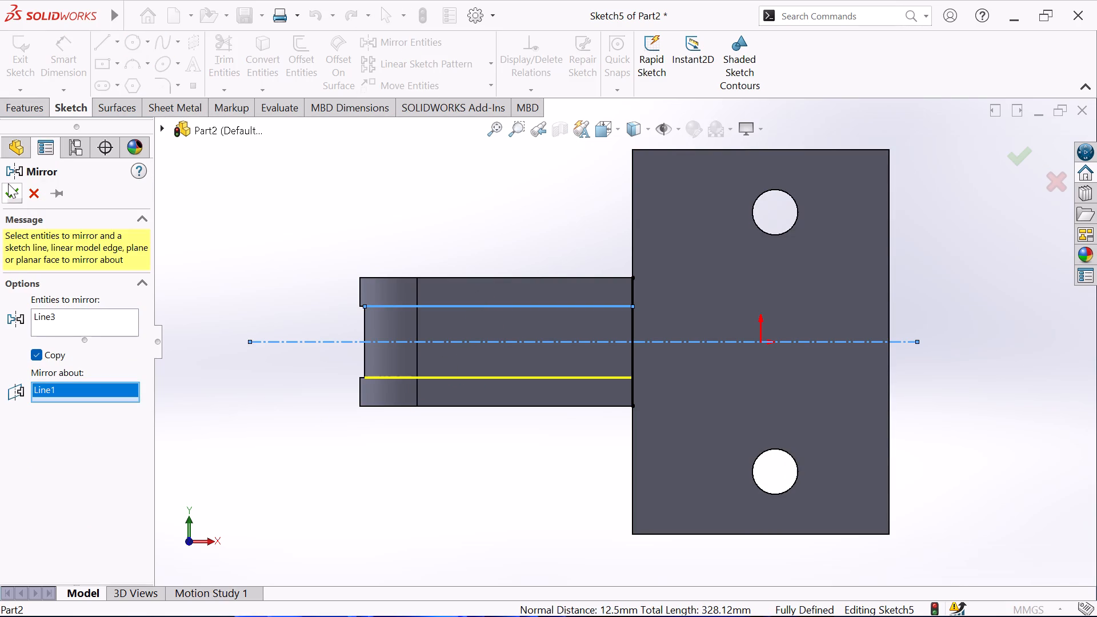
Convert the short slot edge at the arm's tip into a sketch line closing the outer end of the profile.
{"action": "left_click", "coordinate": [363, 327]}
{"action": "left_click", "coordinate": [266, 65]}
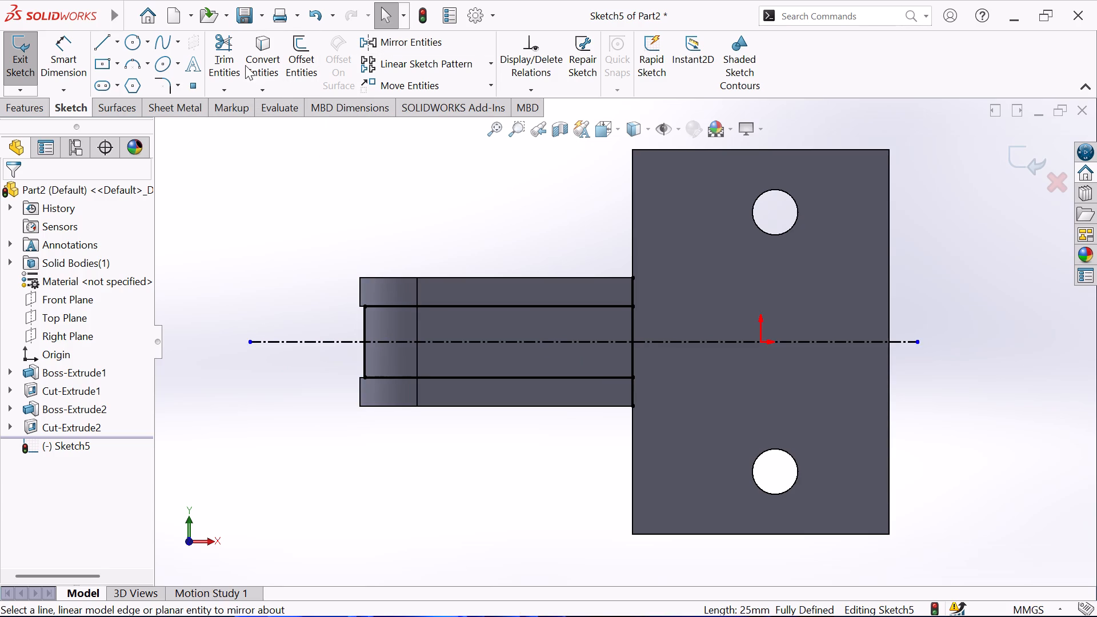
Trim both overhanging ends of the line across the arm's base back to the two horizontal lines, using Trim to closest.
{"action": "left_click", "coordinate": [228, 51]}
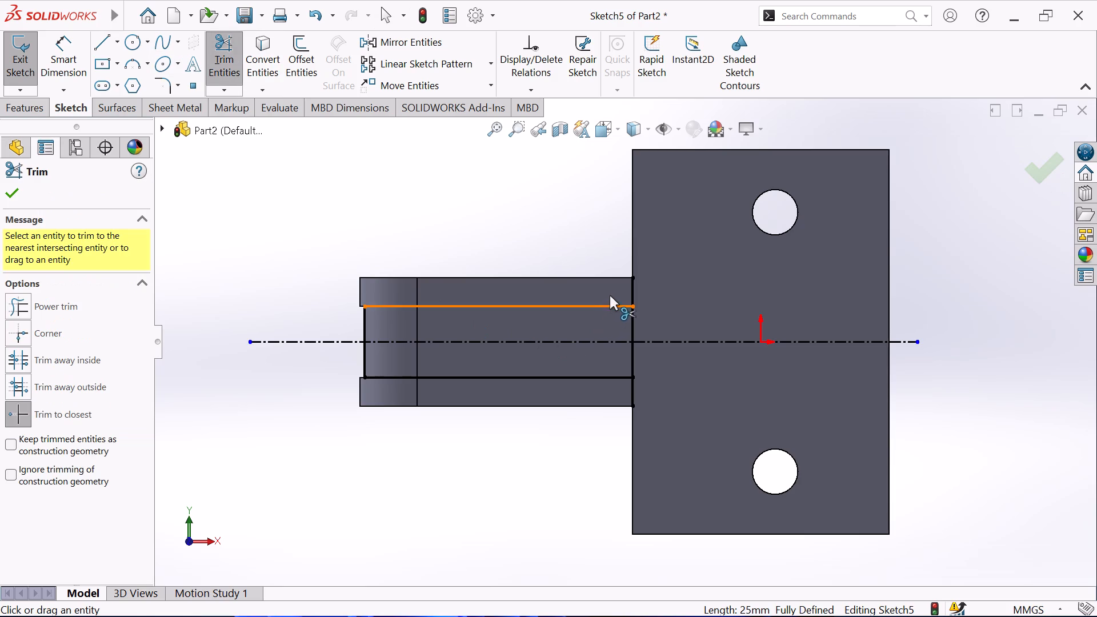
{"action": "left_click", "coordinate": [631, 283]}
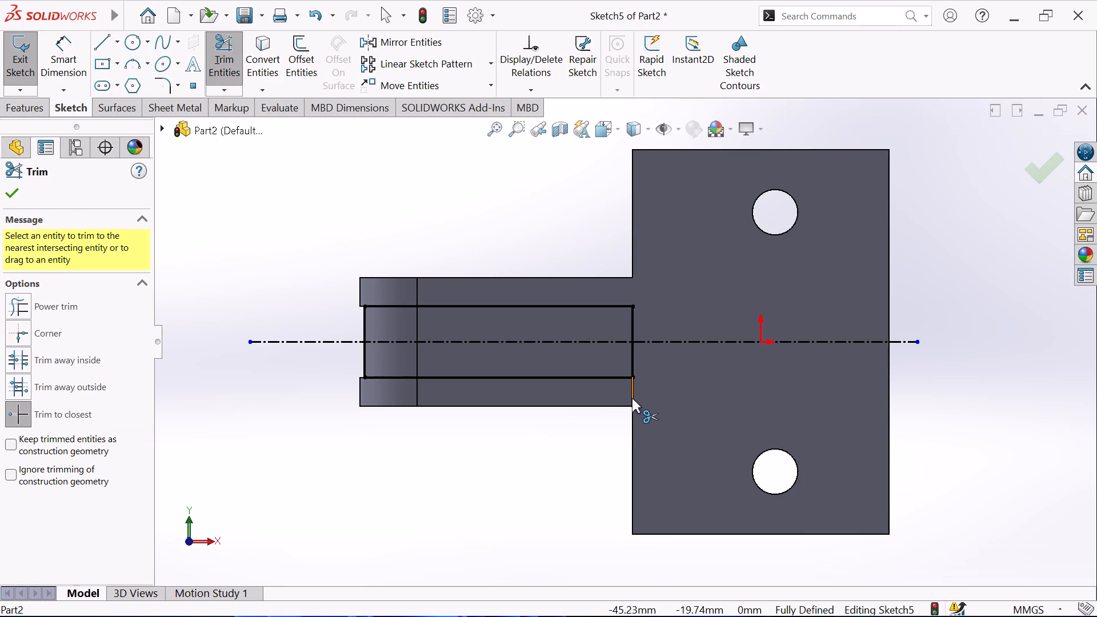
{"action": "left_click", "coordinate": [634, 397]}
{"action": "right_click", "coordinate": [487, 171]}
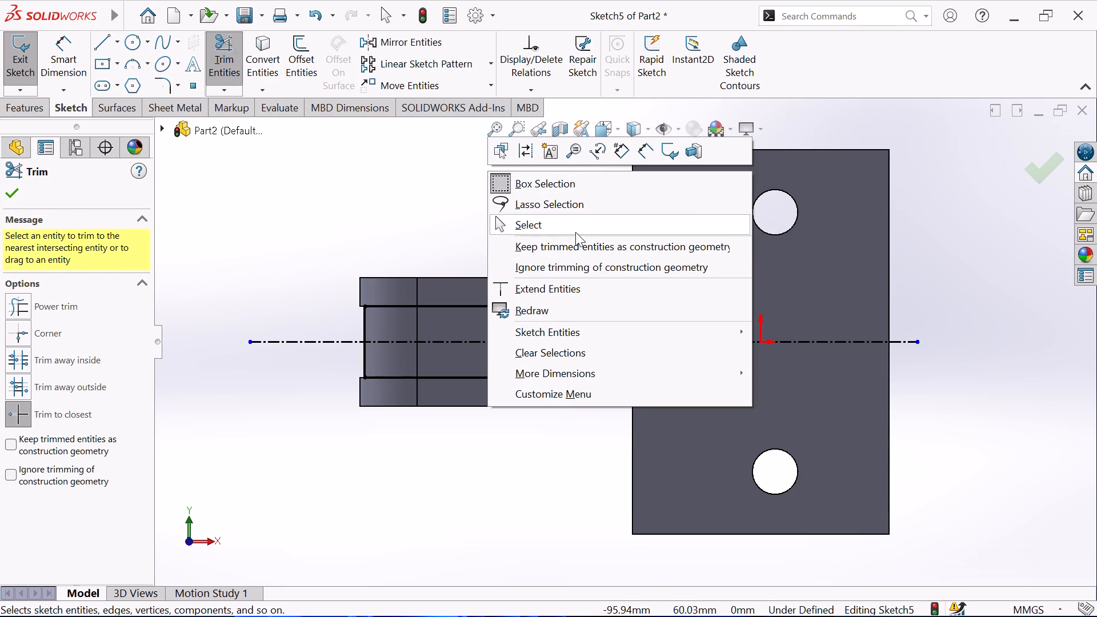
{"action": "left_click", "coordinate": [575, 232]}
Extrude-cut the closed rectangle Through All - Both to open the slot through the arm's back wall.
{"action": "left_click", "coordinate": [26, 114]}
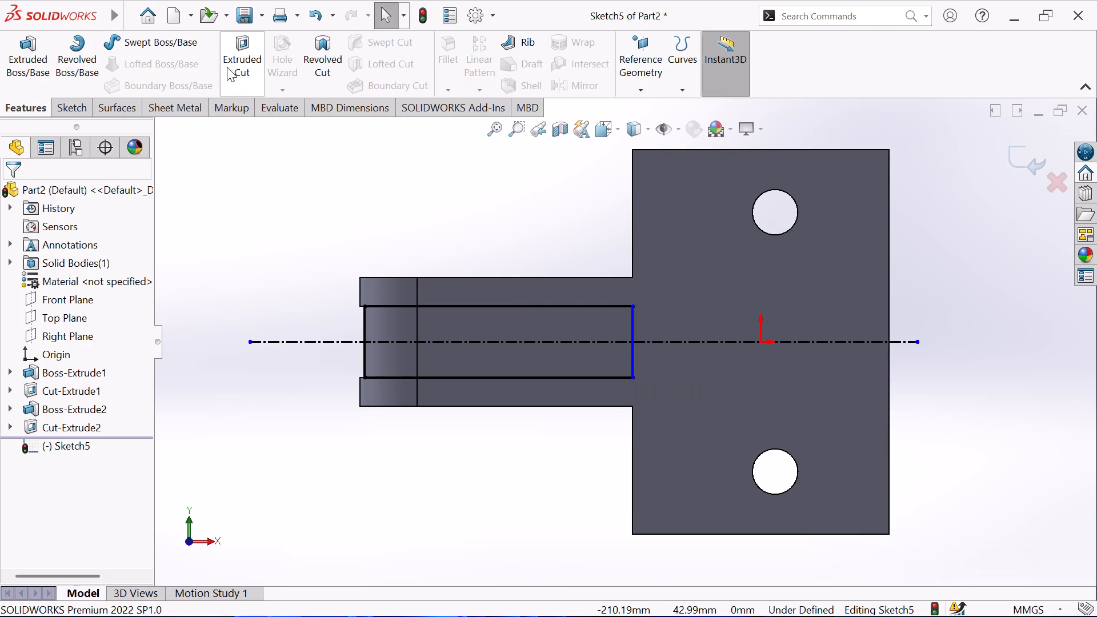
{"action": "left_click", "coordinate": [229, 65]}
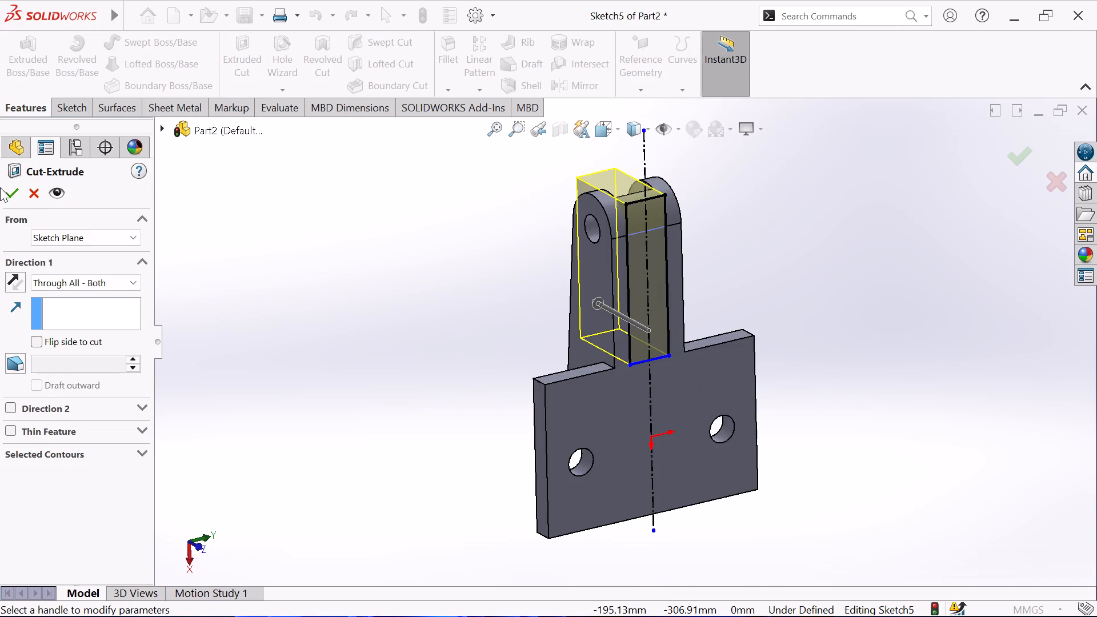
{"action": "left_click", "coordinate": [11, 193]}
{"action": "left_click", "coordinate": [315, 242]}
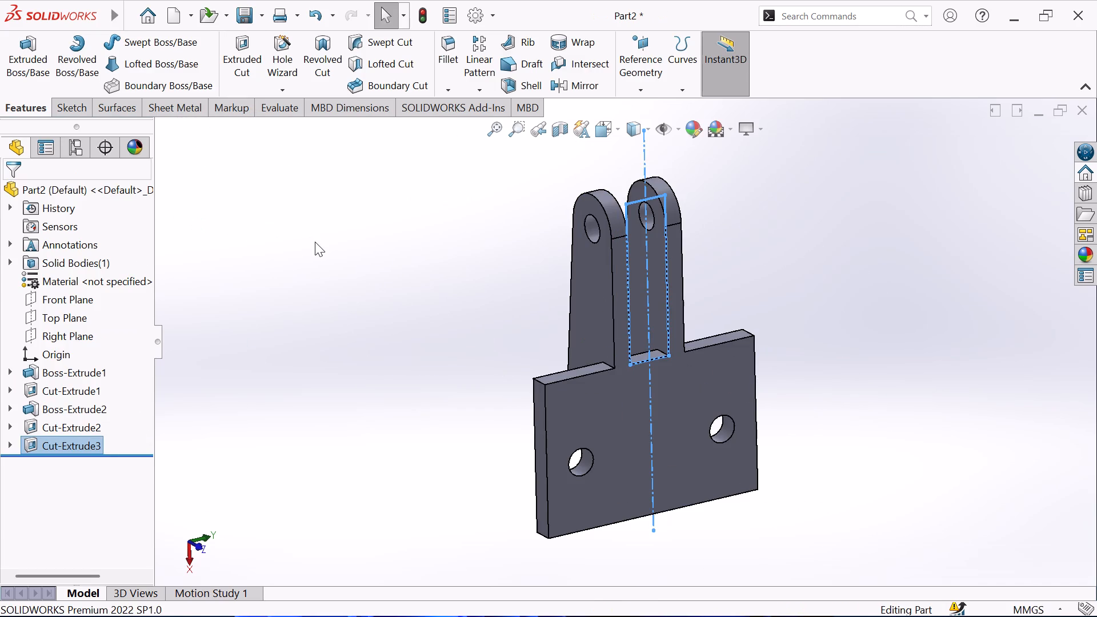
Start a sketch on one lug's outer side face and draw a 20 mm radius circle centred on its hole.
{"action": "middle_click_drag", "start_coordinate": [315, 242], "coordinate": [456, 433]}
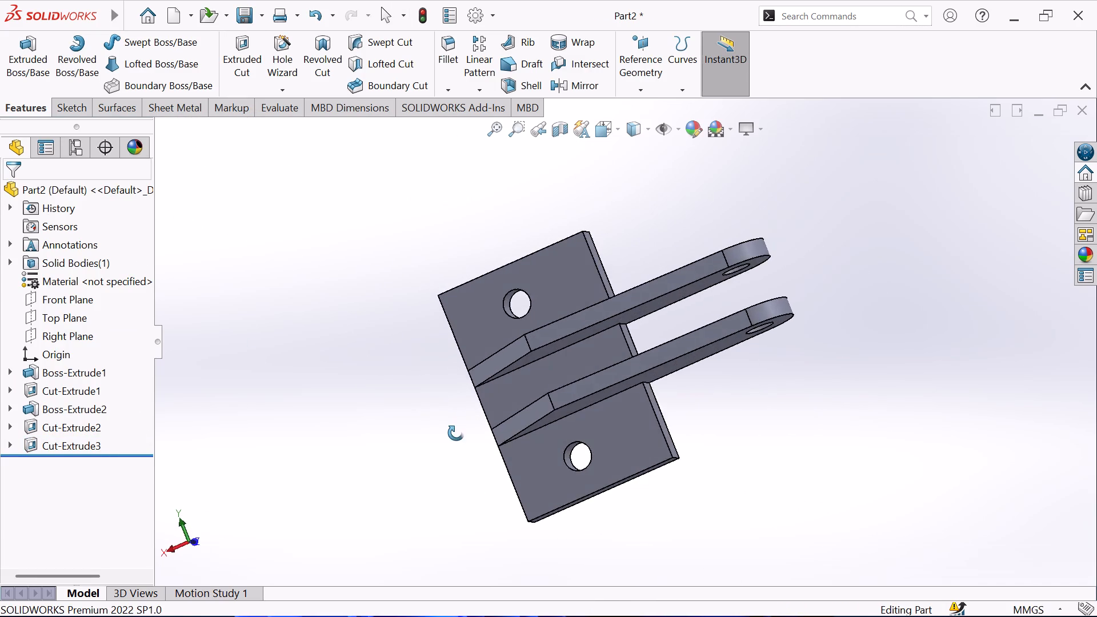
{"action": "middle_click_drag", "start_coordinate": [456, 433], "coordinate": [499, 354]}
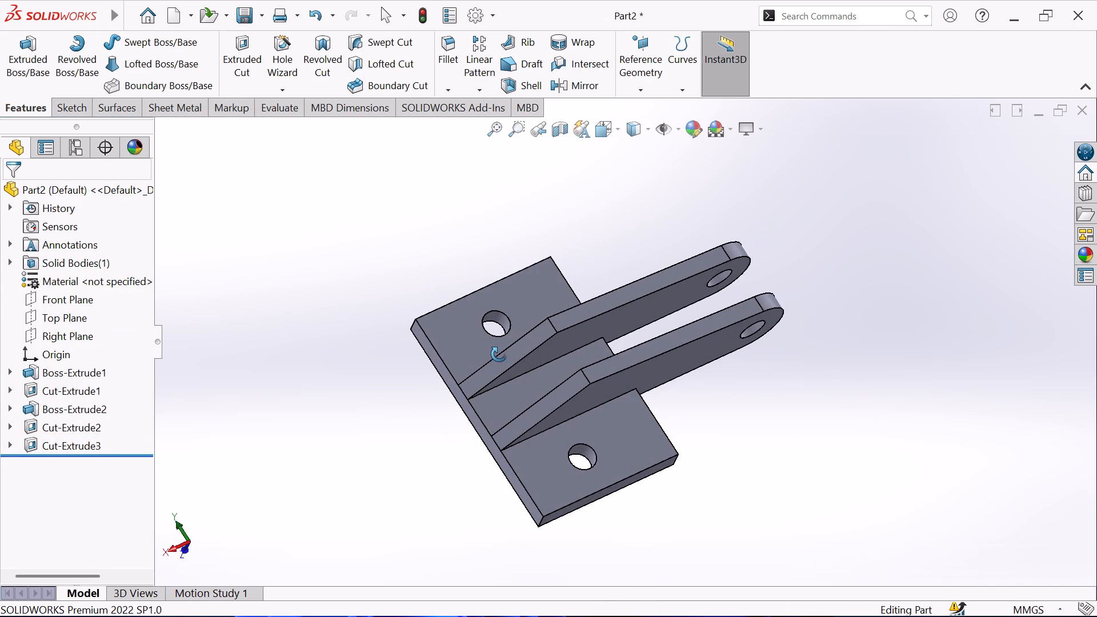
{"action": "middle_click_drag", "start_coordinate": [499, 354], "coordinate": [501, 354]}
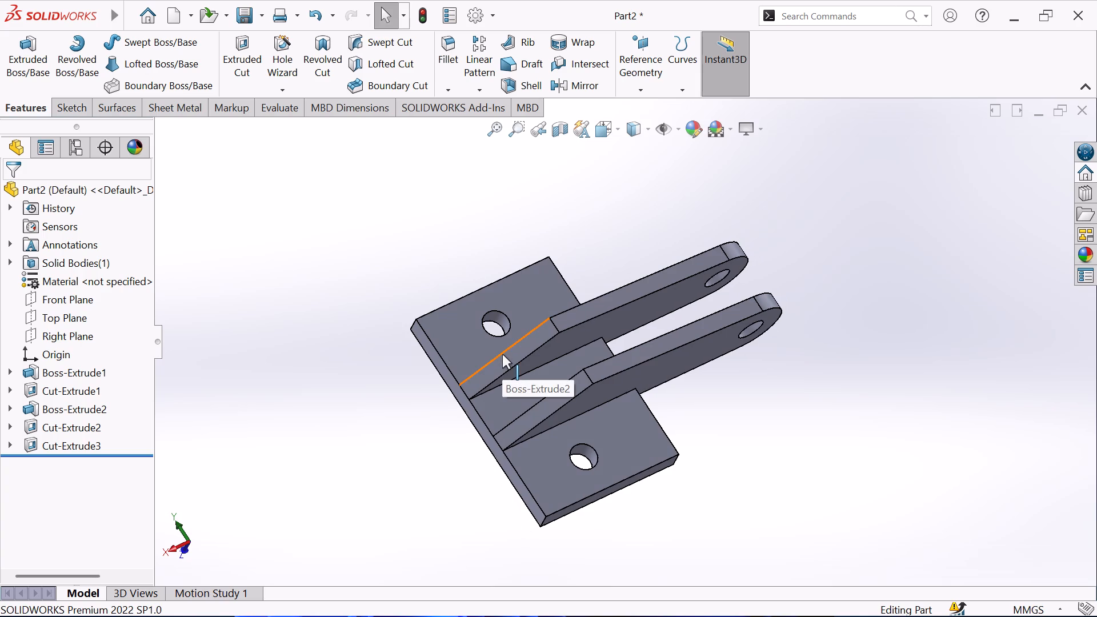
{"action": "scroll", "coordinate": [847, 407], "scroll_direction": "down", "scroll_amount": 1}
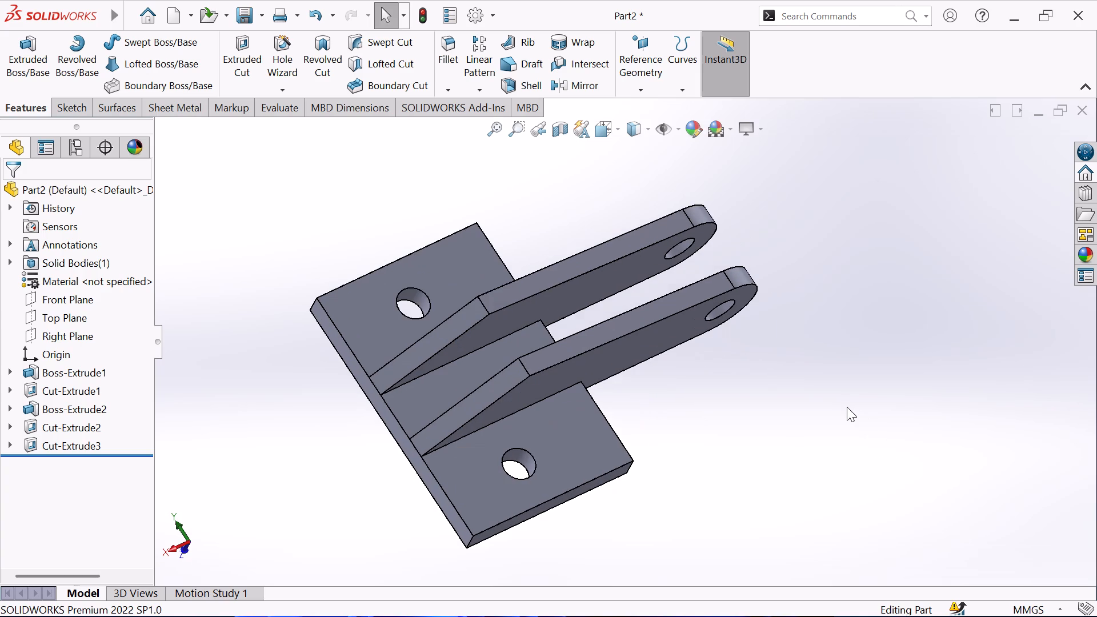
{"action": "middle_click_drag", "start_coordinate": [762, 383], "coordinate": [730, 287]}
{"action": "left_click", "coordinate": [704, 313]}
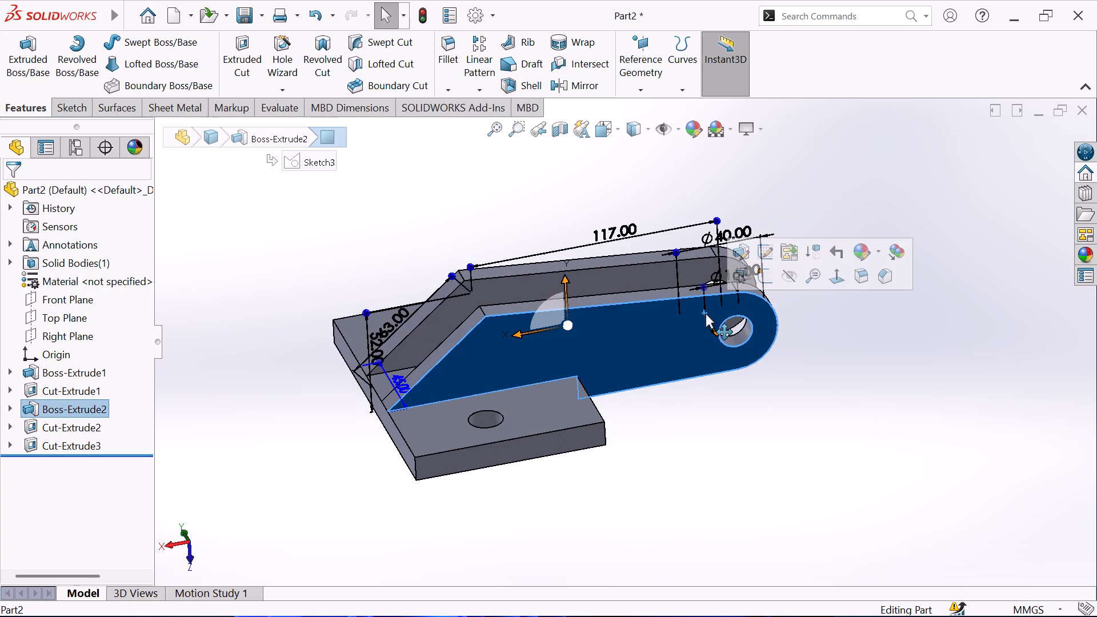
{"action": "left_click", "coordinate": [764, 275]}
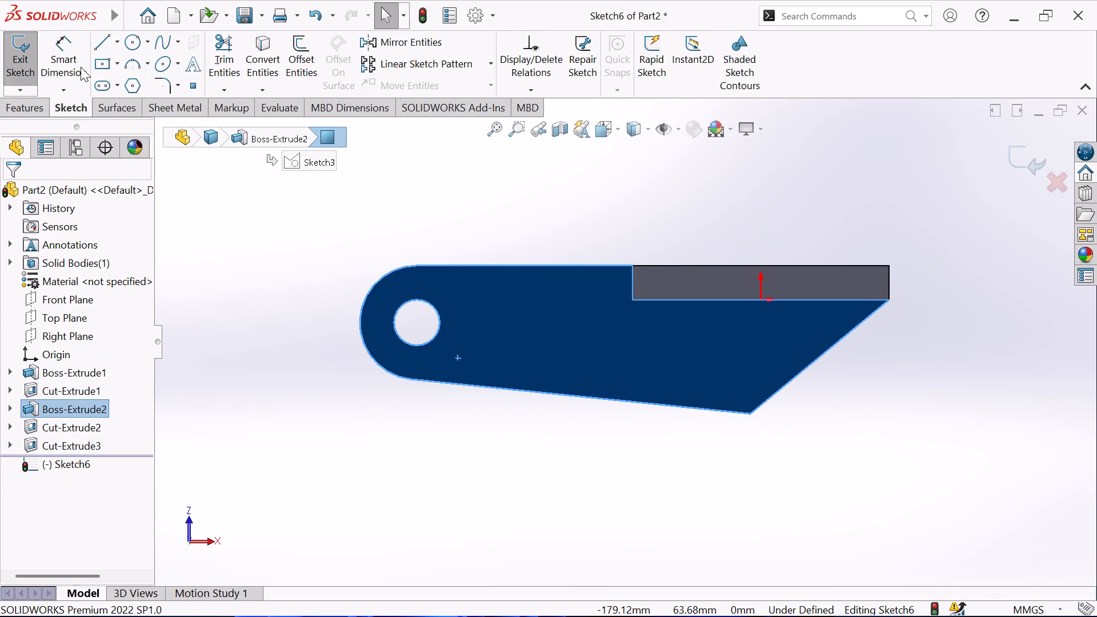
{"action": "left_click", "coordinate": [128, 39]}
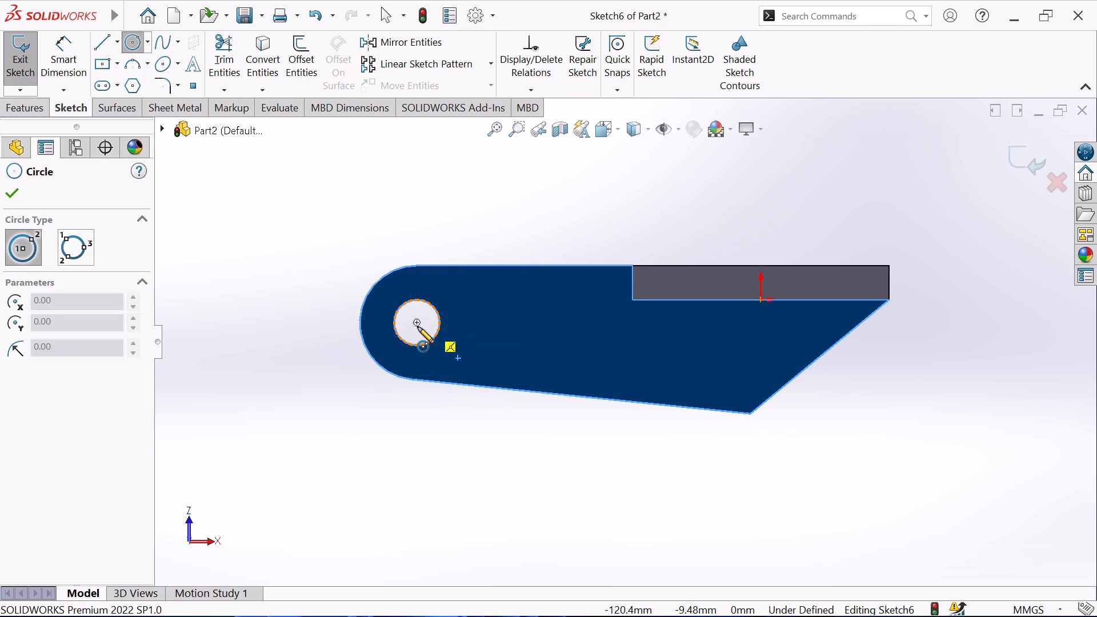
{"action": "left_click", "coordinate": [417, 323]}
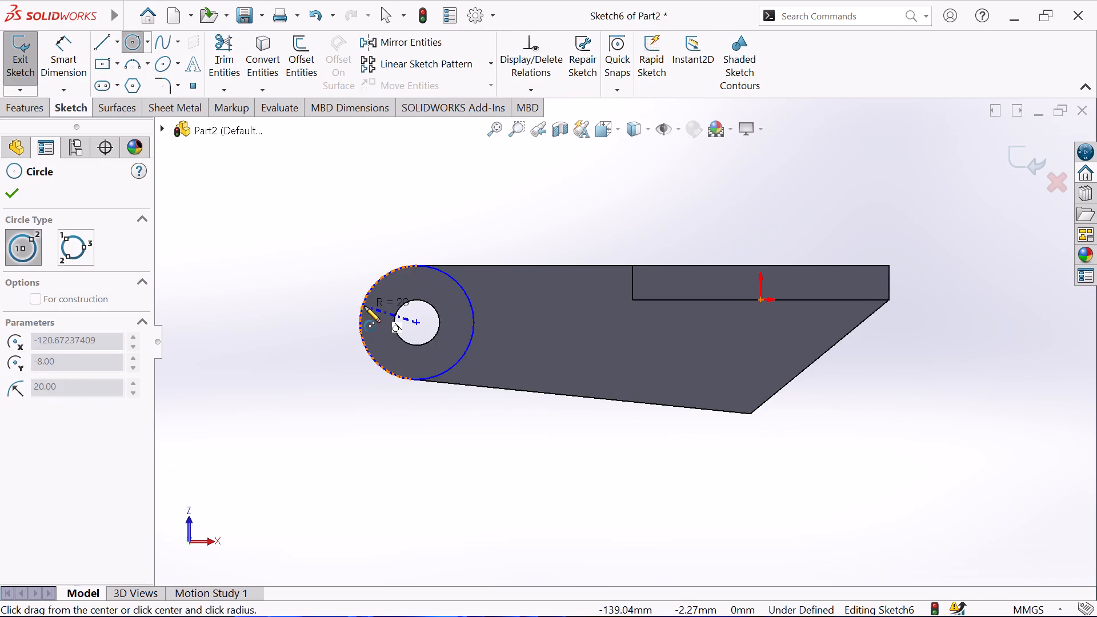
{"action": "left_click", "coordinate": [365, 306]}
{"action": "right_click", "coordinate": [295, 275]}
{"action": "left_click", "coordinate": [346, 281]}
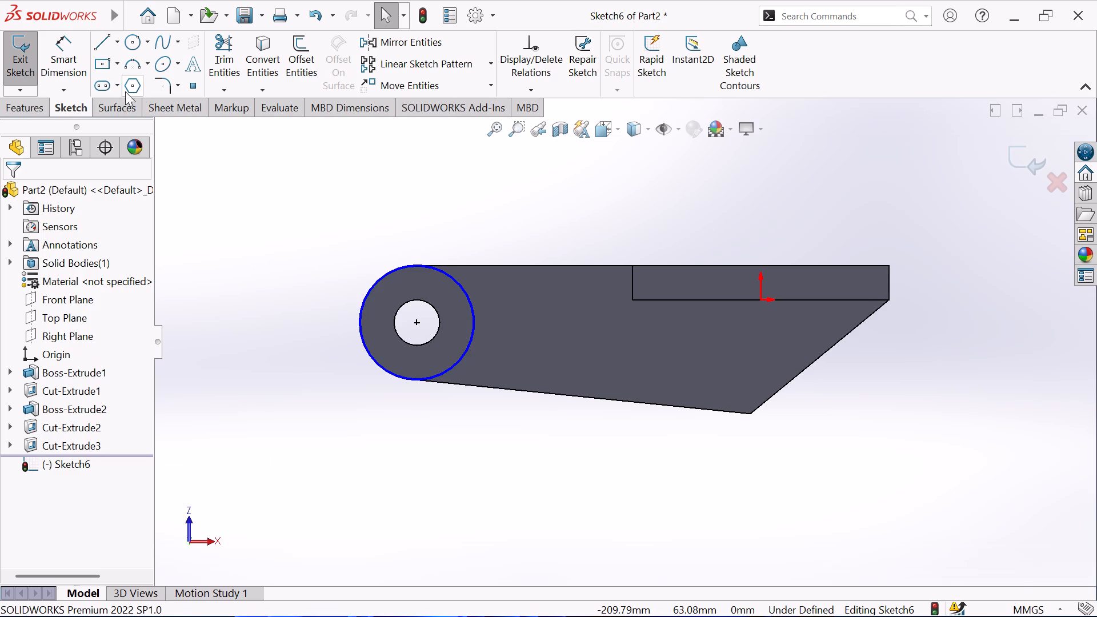
Dimension the large circle's diameter at 40 mm.
{"action": "left_click", "coordinate": [67, 59]}
{"action": "left_click", "coordinate": [362, 343]}
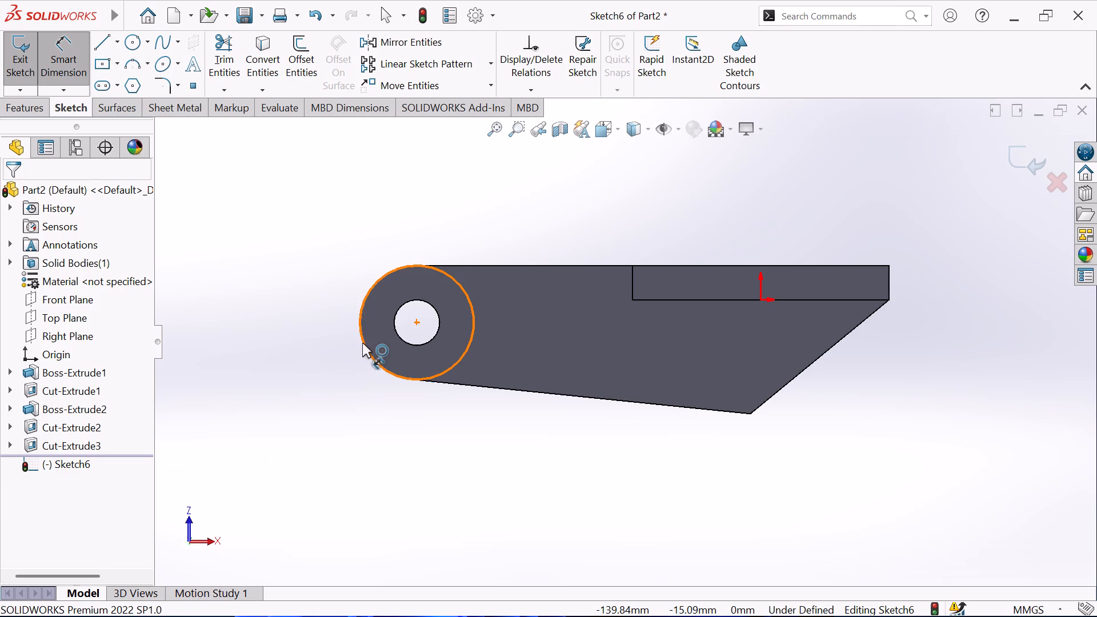
{"action": "left_click", "coordinate": [348, 278]}
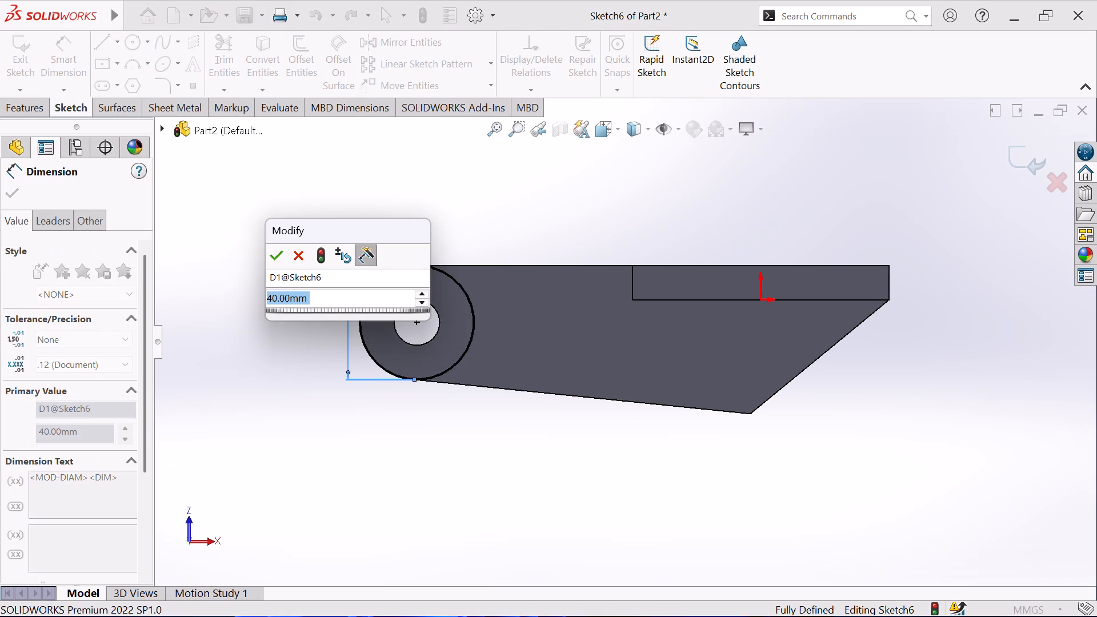
{"action": "left_click", "coordinate": [278, 259]}
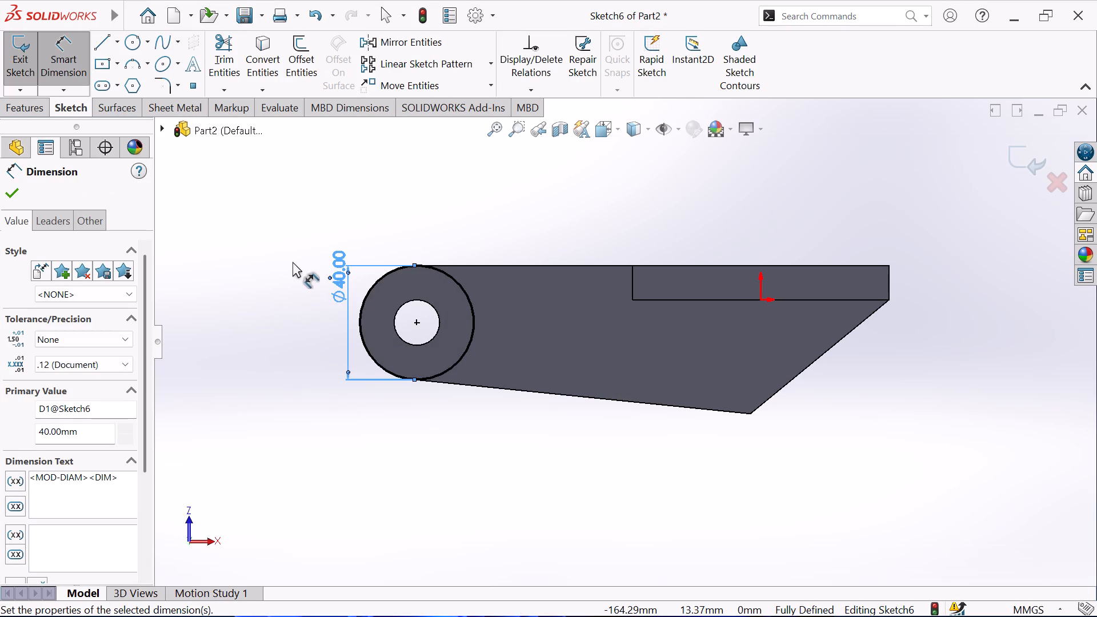
{"action": "right_click", "coordinate": [229, 282]}
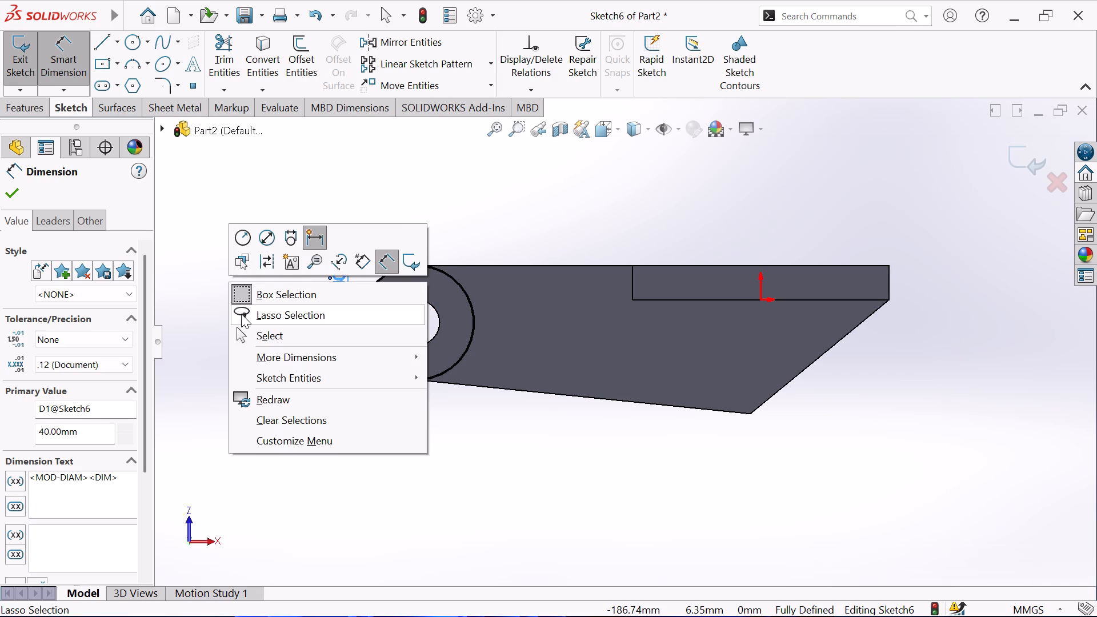
{"action": "left_click", "coordinate": [251, 335]}
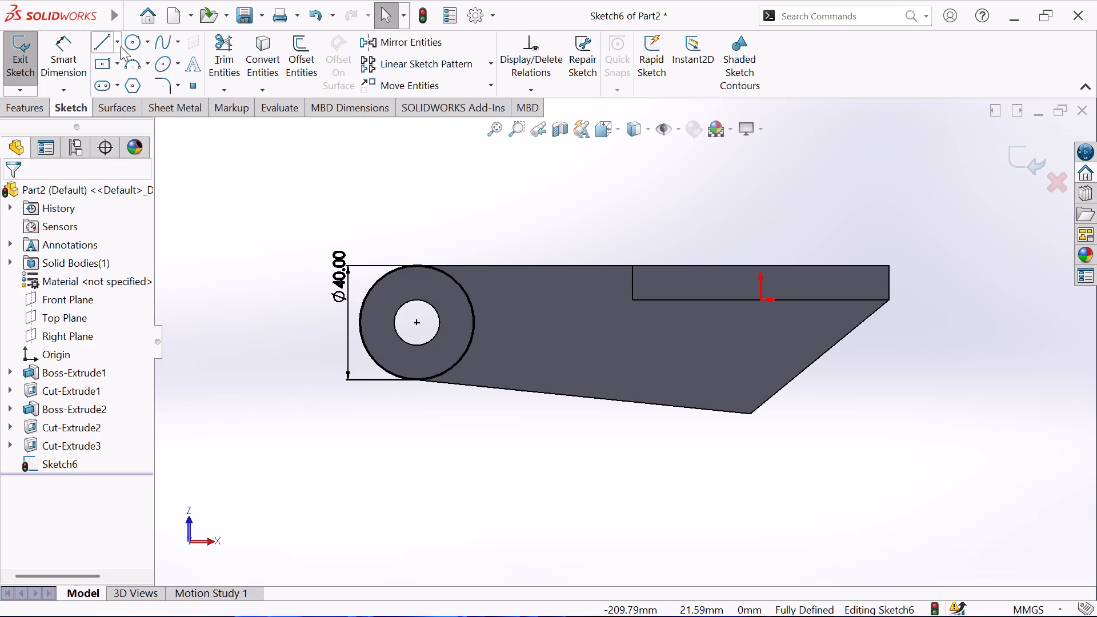
Draw an 8 mm radius circle concentric with the 40 mm circle, matching the lug's hole.
{"action": "left_click", "coordinate": [135, 42]}
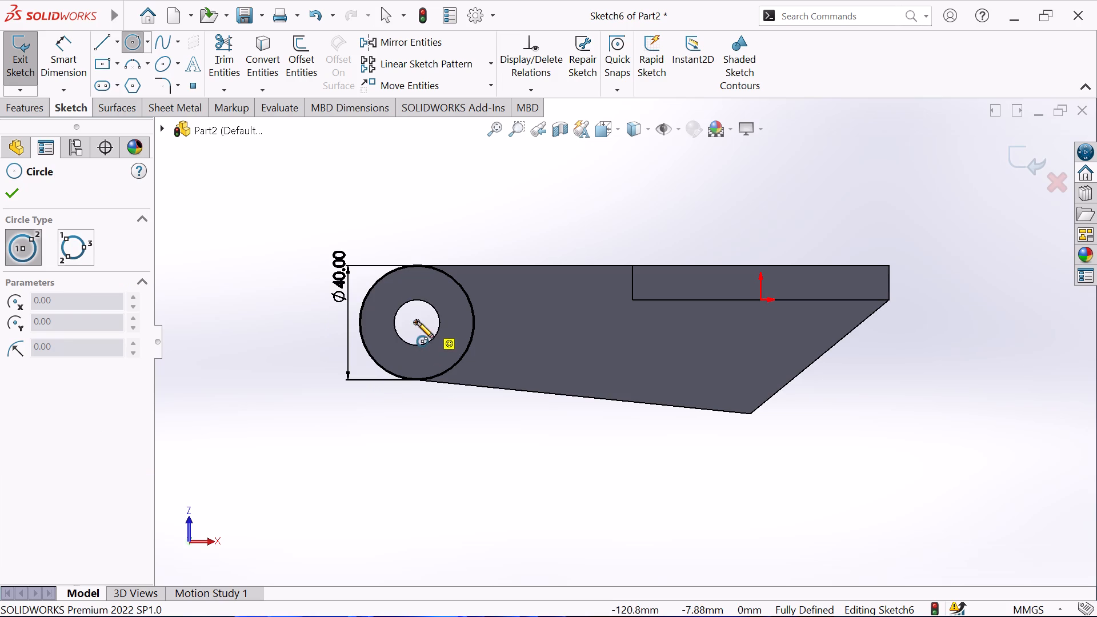
{"action": "left_click", "coordinate": [418, 321]}
{"action": "left_click", "coordinate": [425, 301]}
{"action": "right_click", "coordinate": [259, 300]}
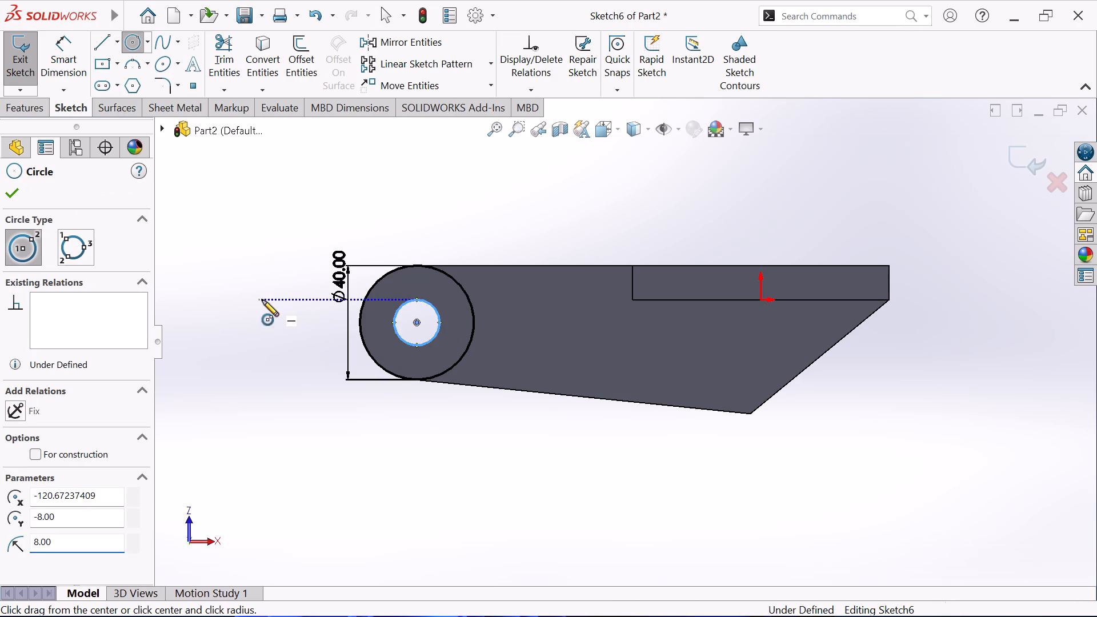
{"action": "left_click", "coordinate": [286, 310]}
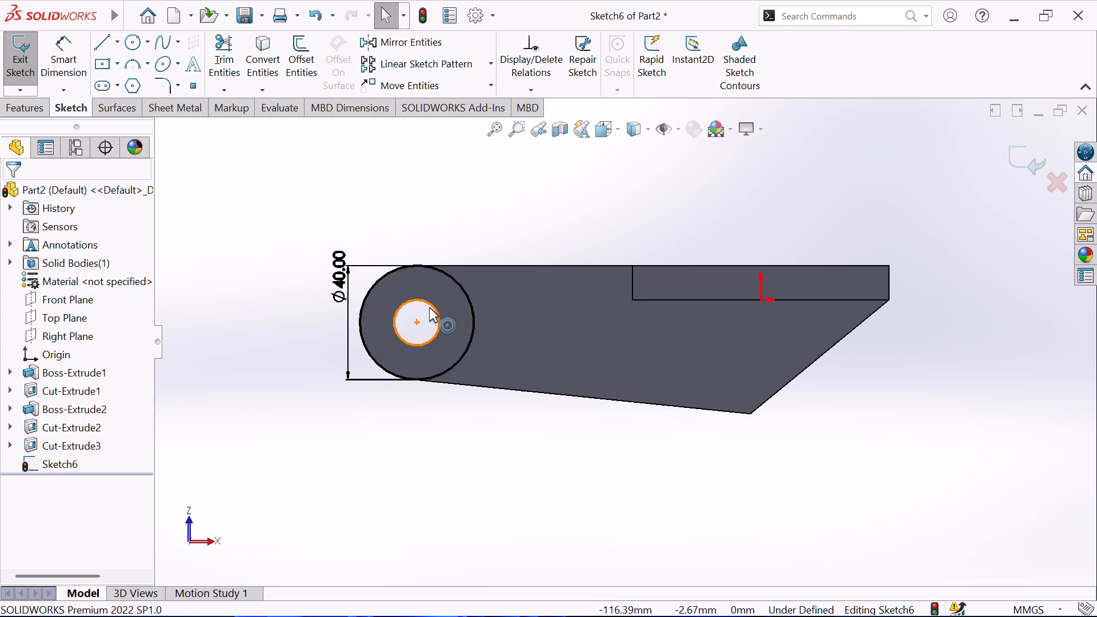
Fully define the inner circle using Fully Define Sketch on that selected entity only.
{"action": "left_click", "coordinate": [430, 303]}
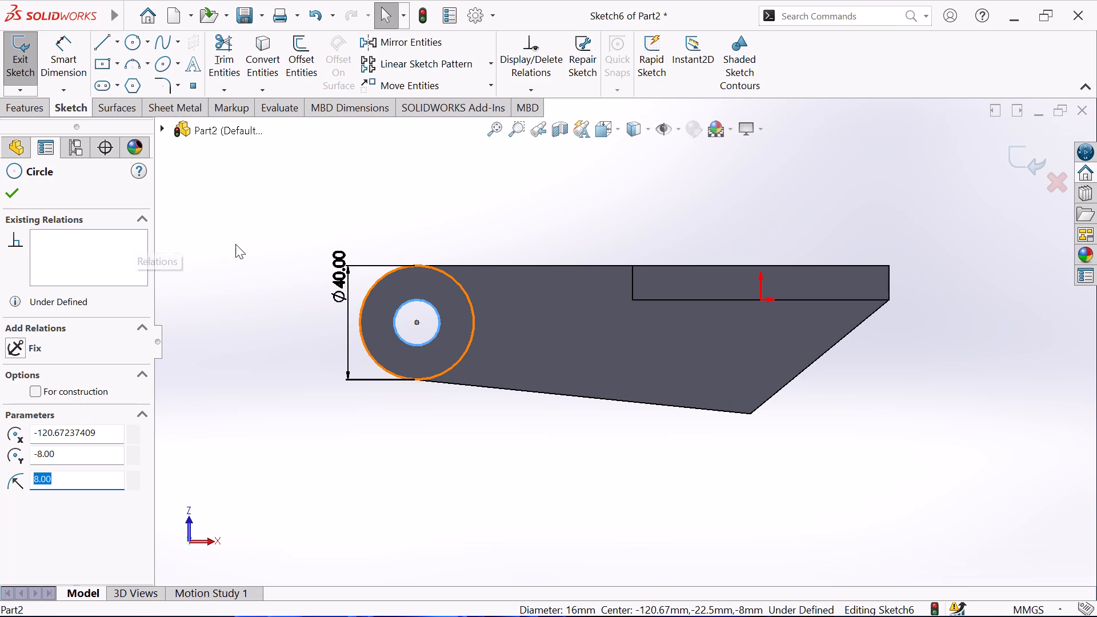
{"action": "right_click", "coordinate": [250, 242]}
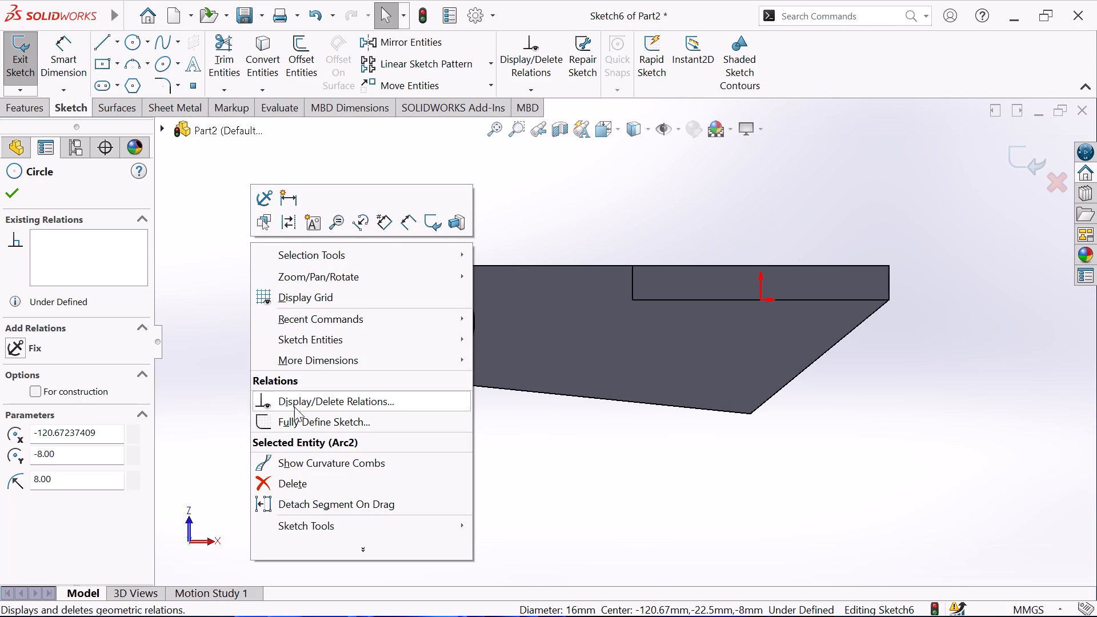
{"action": "left_click", "coordinate": [294, 424]}
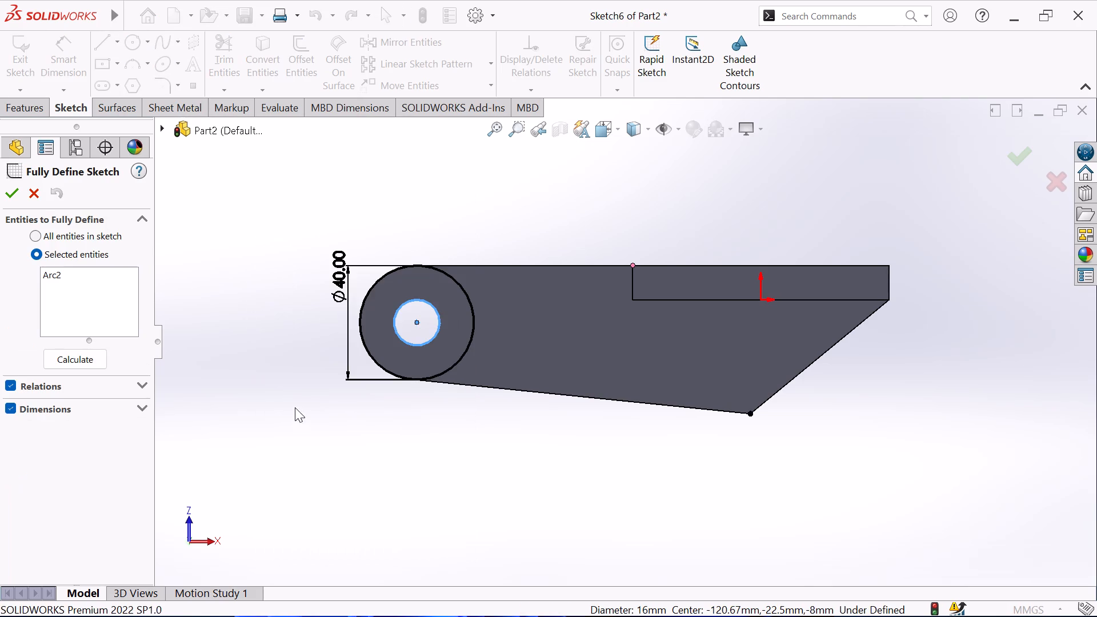
{"action": "left_click", "coordinate": [9, 194]}
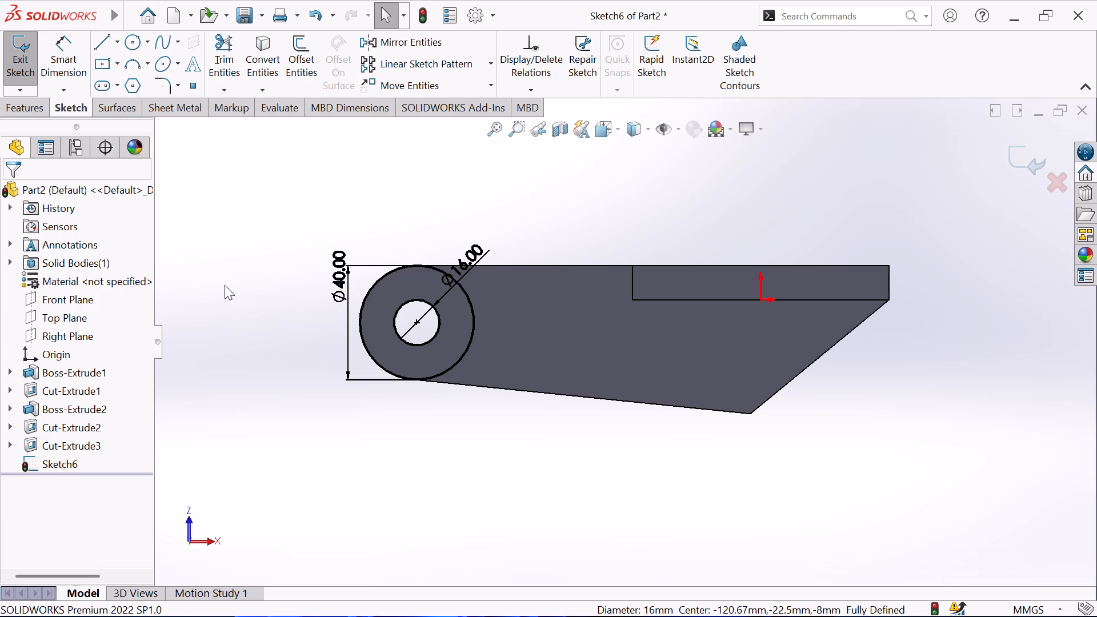
Extrude the ring between the two circles outward as a Blind 4 mm boss, merged with the lug.
{"action": "left_click", "coordinate": [27, 113]}
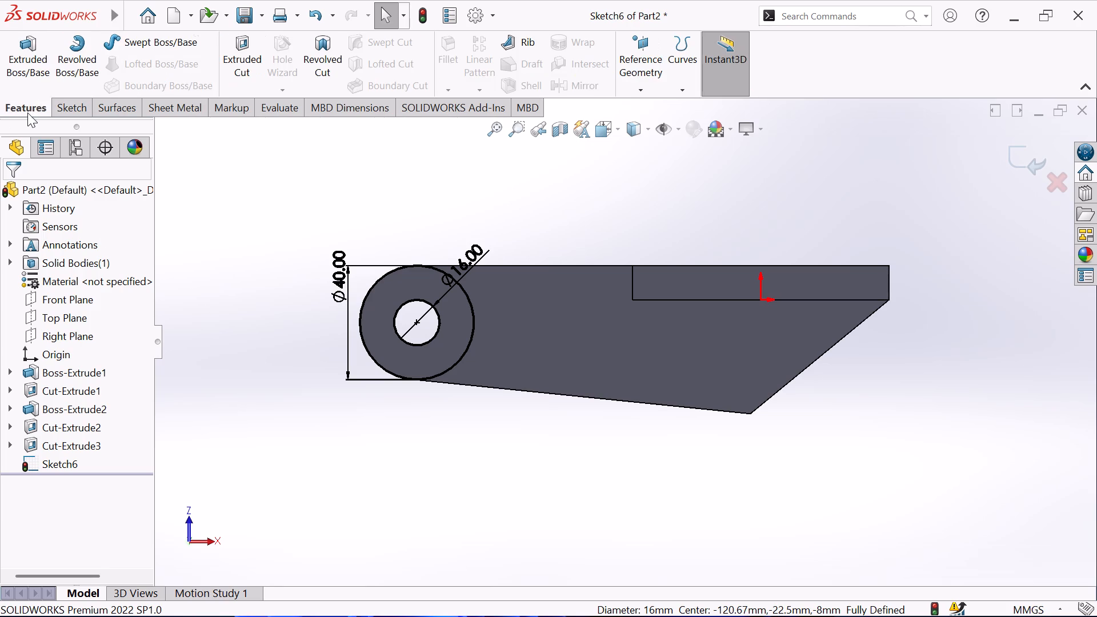
{"action": "left_click", "coordinate": [34, 69]}
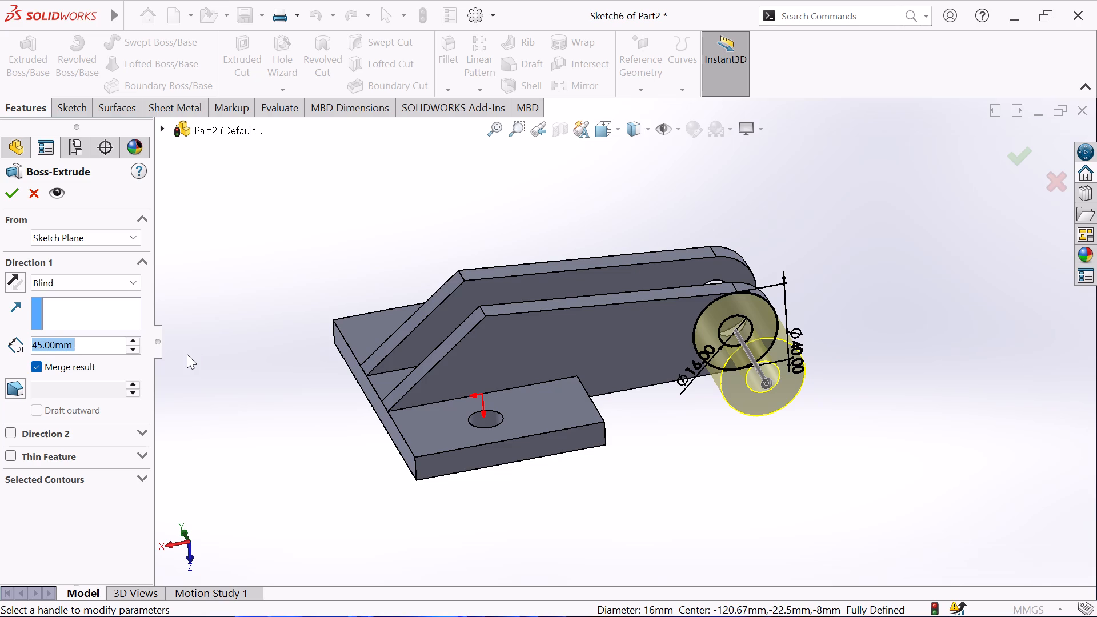
{"action": "key", "text": "4"}
{"action": "key", "text": "Return"}
{"action": "key", "text": "Return"}
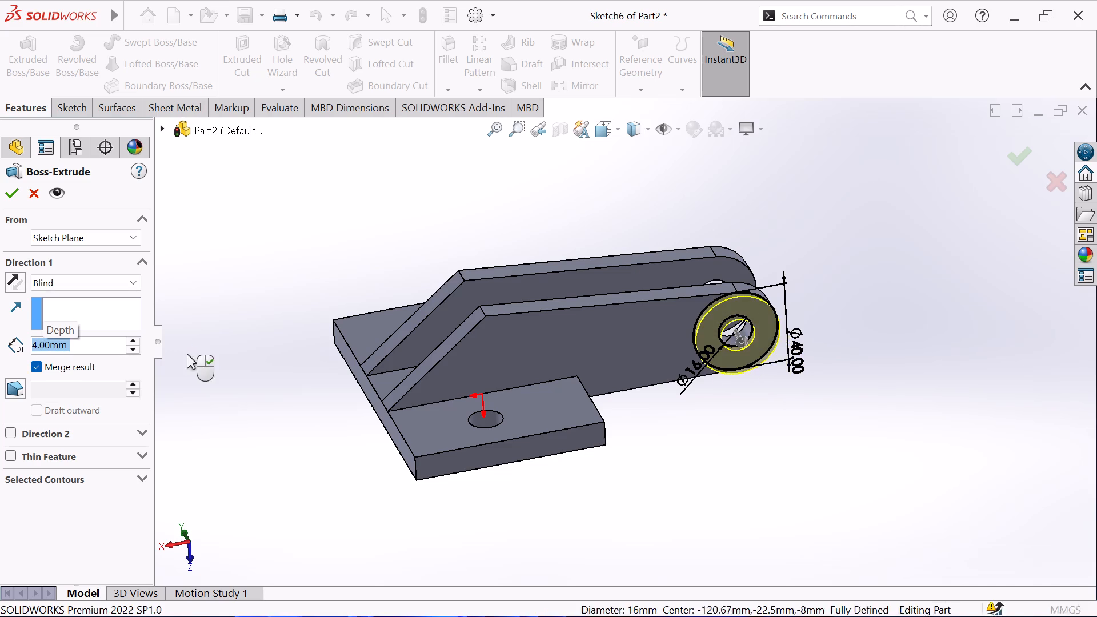
{"action": "left_click", "coordinate": [852, 443]}
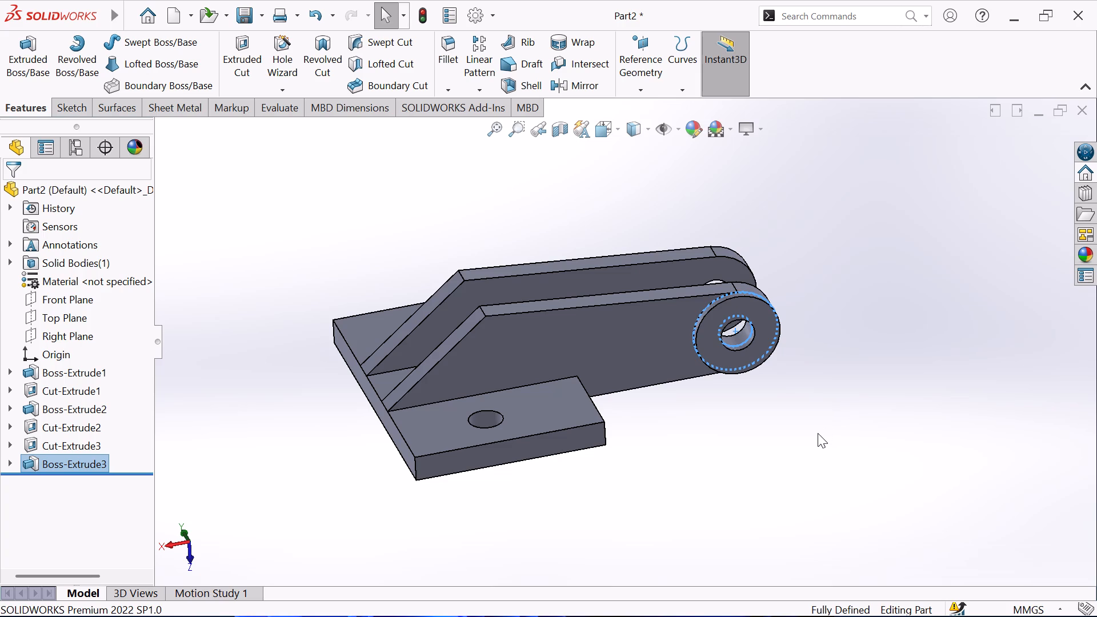
Start a sketch on the same lug's inner face and draw concentric circles of 20 mm and 8 mm radius centred on its hole.
{"action": "middle_click_drag", "start_coordinate": [878, 454], "coordinate": [822, 515]}
{"action": "middle_click_drag", "start_coordinate": [836, 419], "coordinate": [784, 519]}
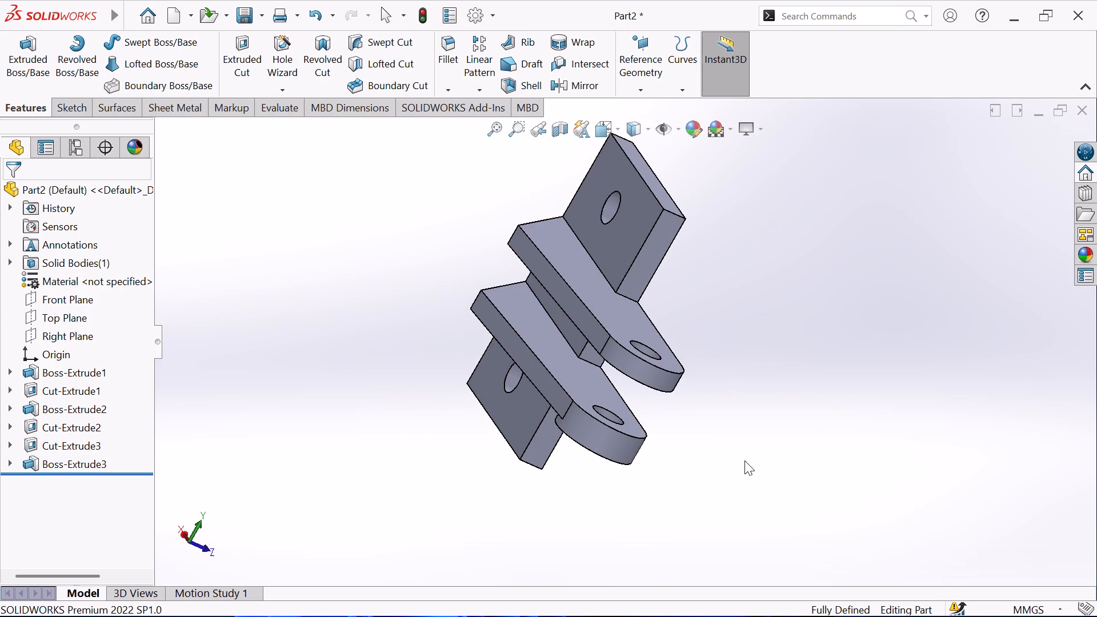
{"action": "middle_click_drag", "start_coordinate": [744, 460], "coordinate": [738, 474]}
{"action": "left_click", "coordinate": [616, 433]}
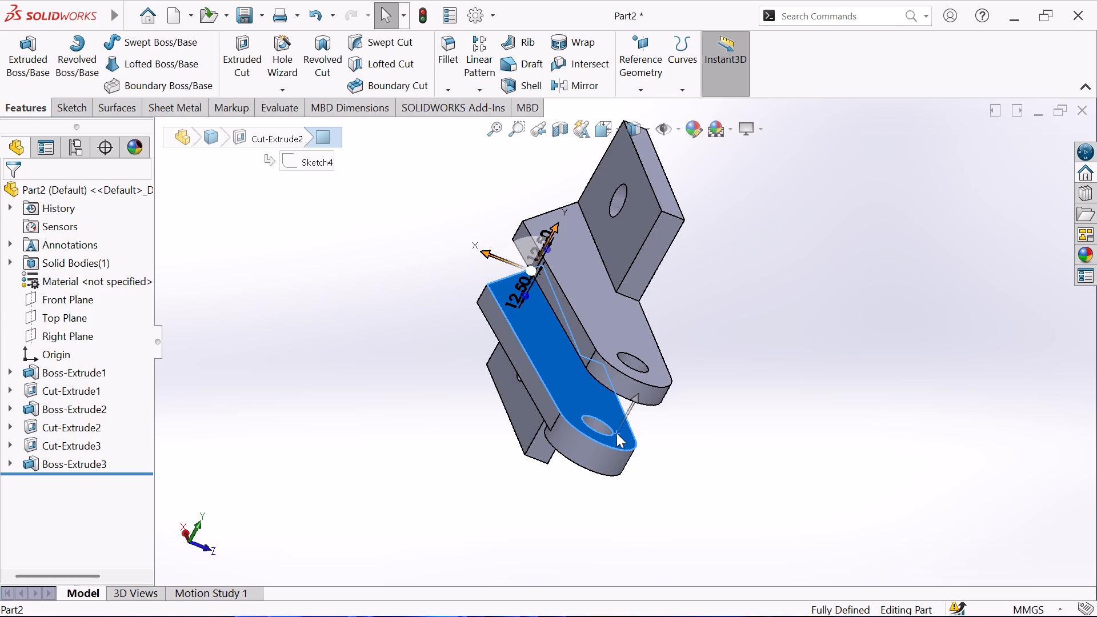
{"action": "left_click", "coordinate": [679, 395]}
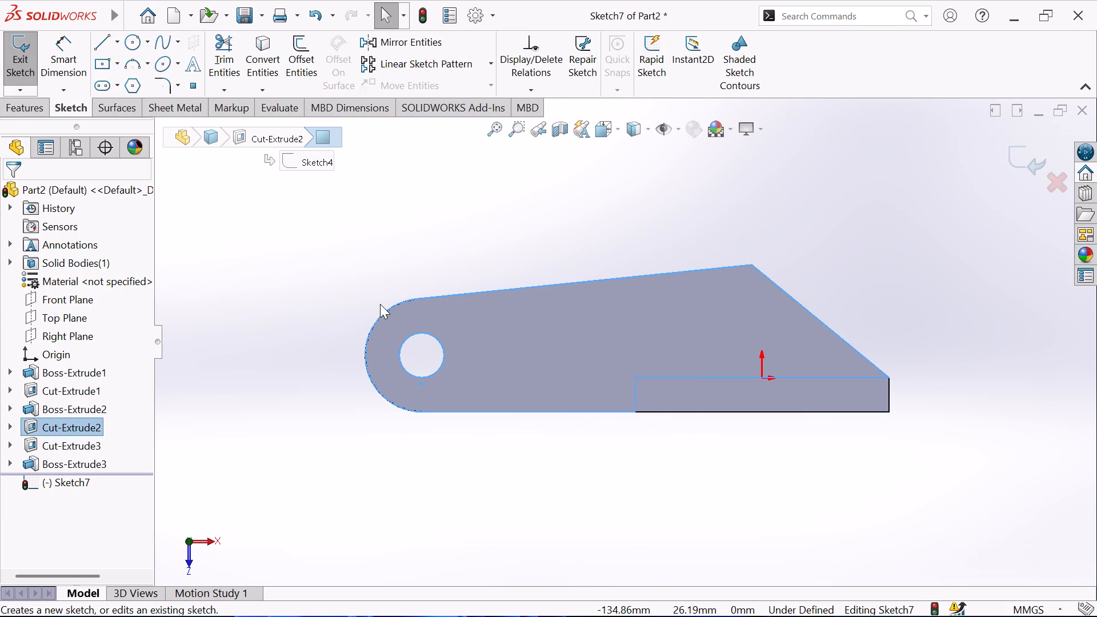
{"action": "left_click", "coordinate": [135, 37]}
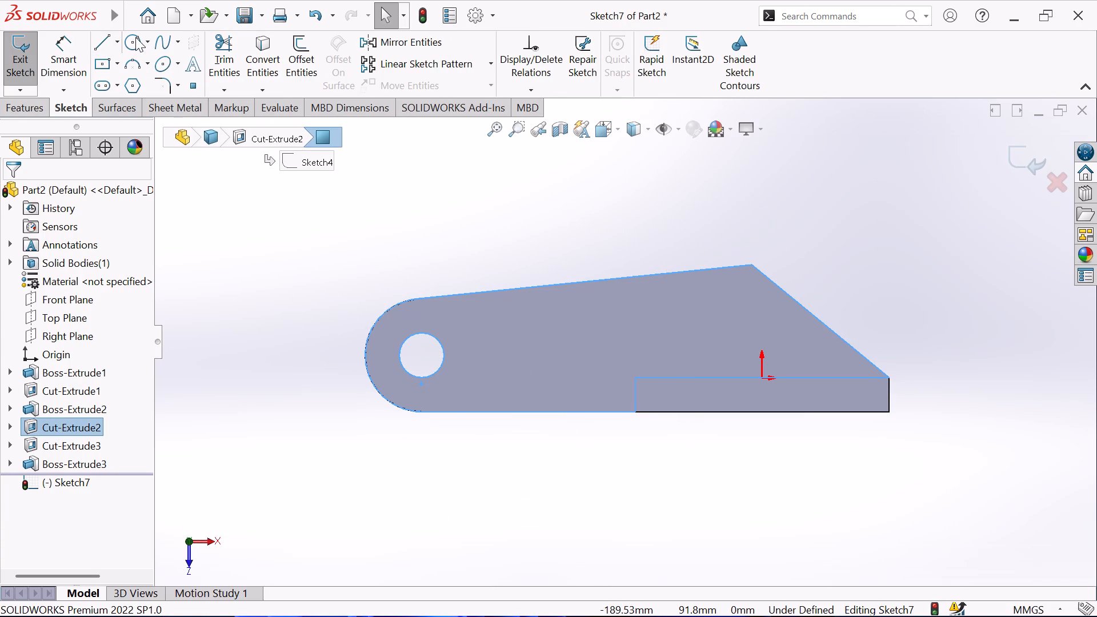
{"action": "left_click", "coordinate": [422, 353]}
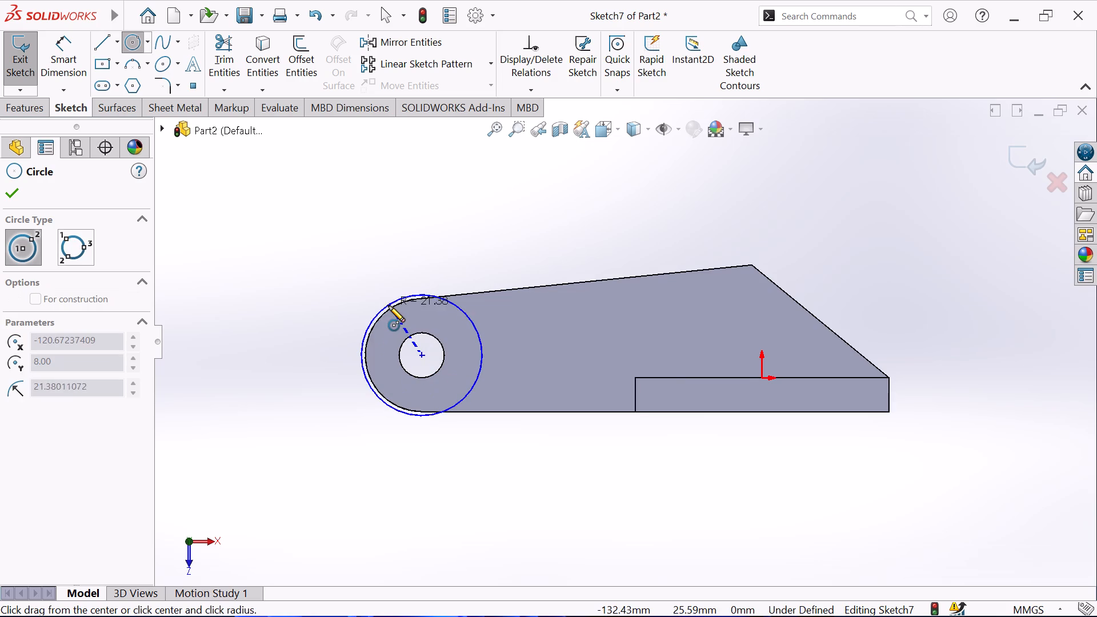
{"action": "left_click", "coordinate": [389, 307]}
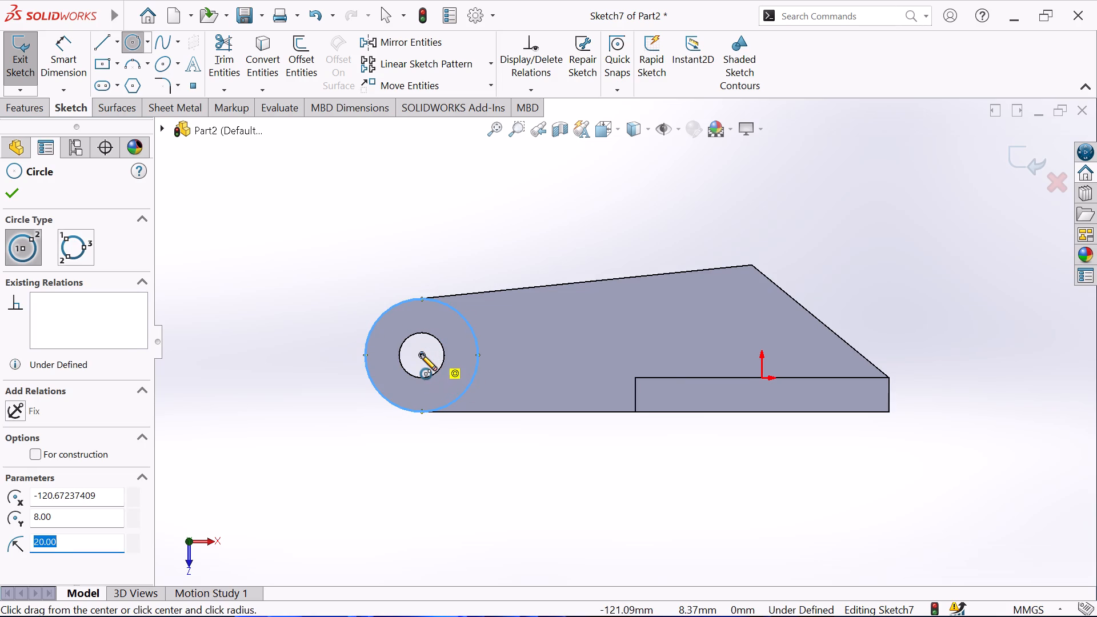
{"action": "left_click", "coordinate": [421, 354]}
{"action": "left_click", "coordinate": [429, 332]}
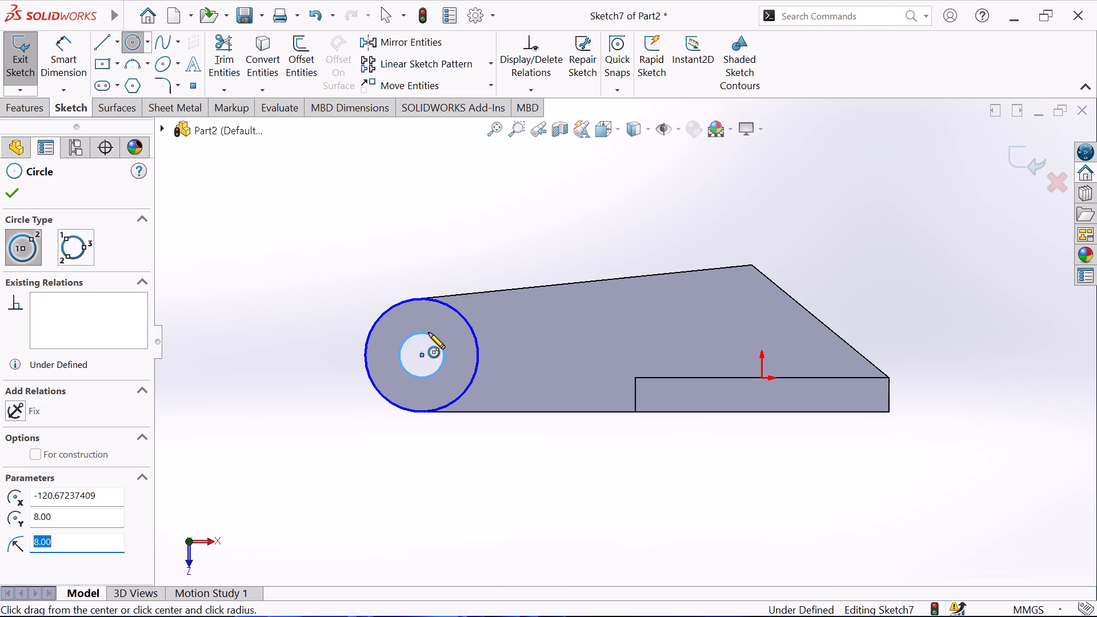
{"action": "right_click", "coordinate": [359, 273]}
{"action": "left_click", "coordinate": [383, 283]}
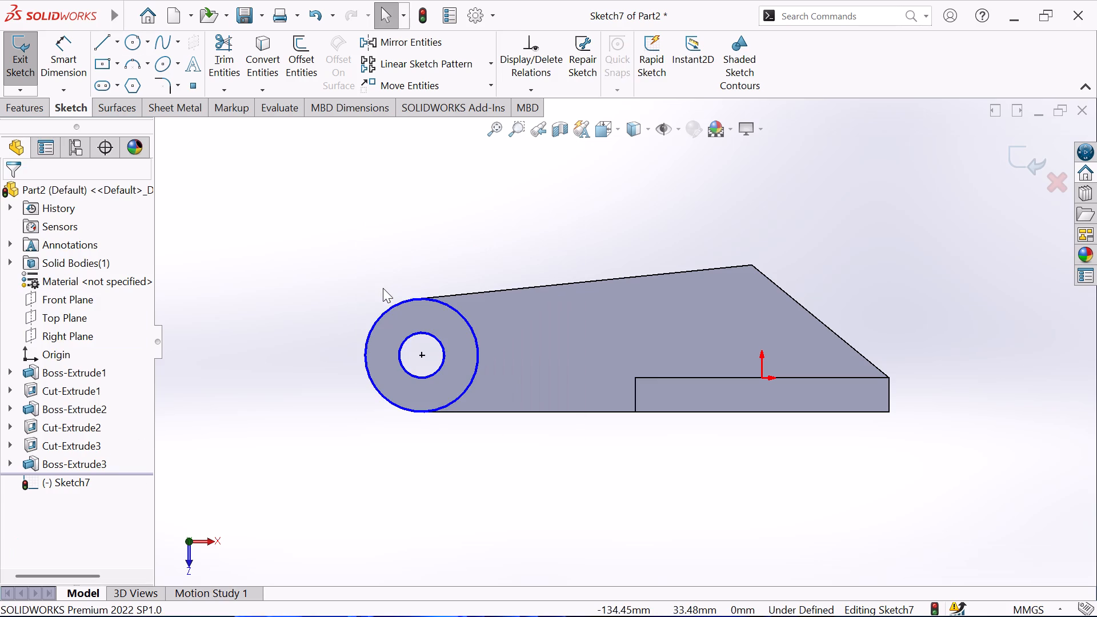
Dimension the diameters of the outer and inner concentric circles around the lug's hole, accepting their drawn sizes.
{"action": "left_click", "coordinate": [378, 315]}
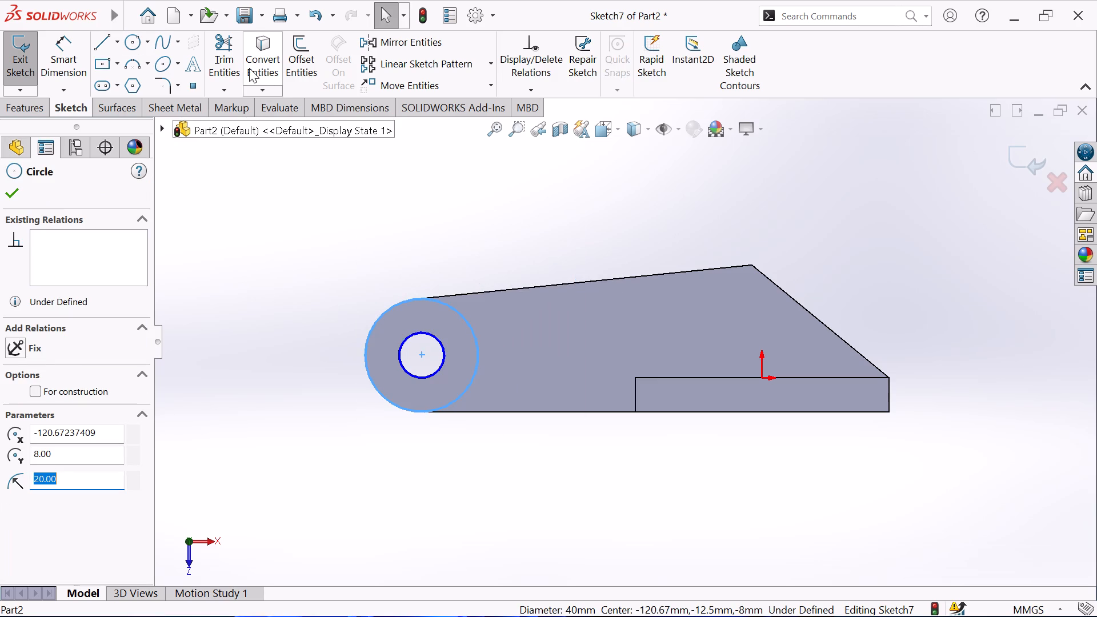
{"action": "left_click", "coordinate": [67, 59]}
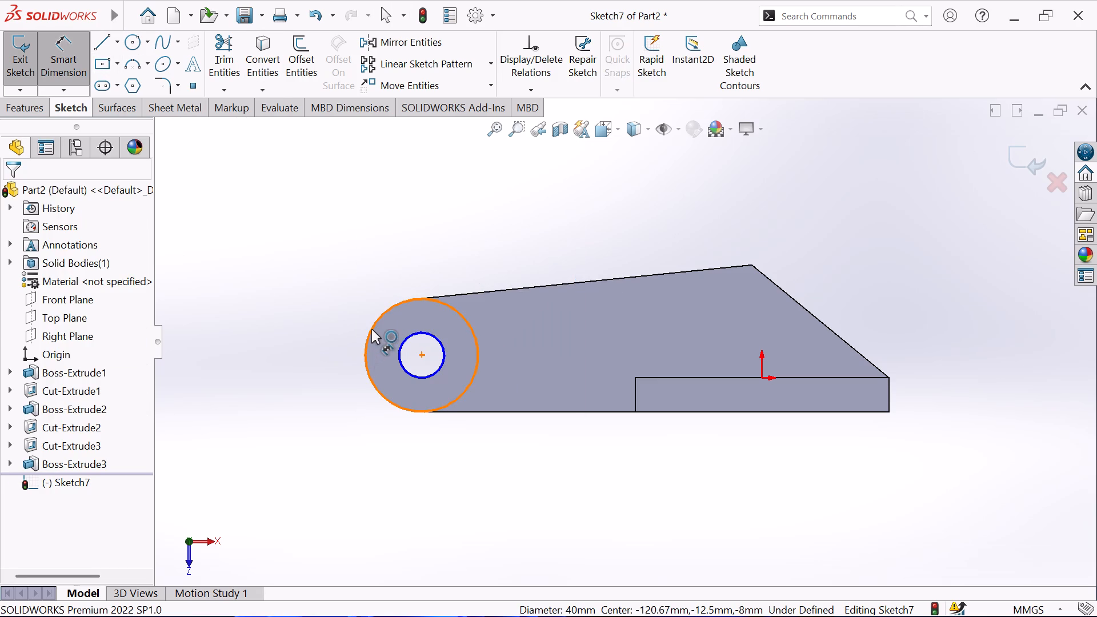
{"action": "left_click", "coordinate": [371, 328]}
{"action": "left_click", "coordinate": [324, 347]}
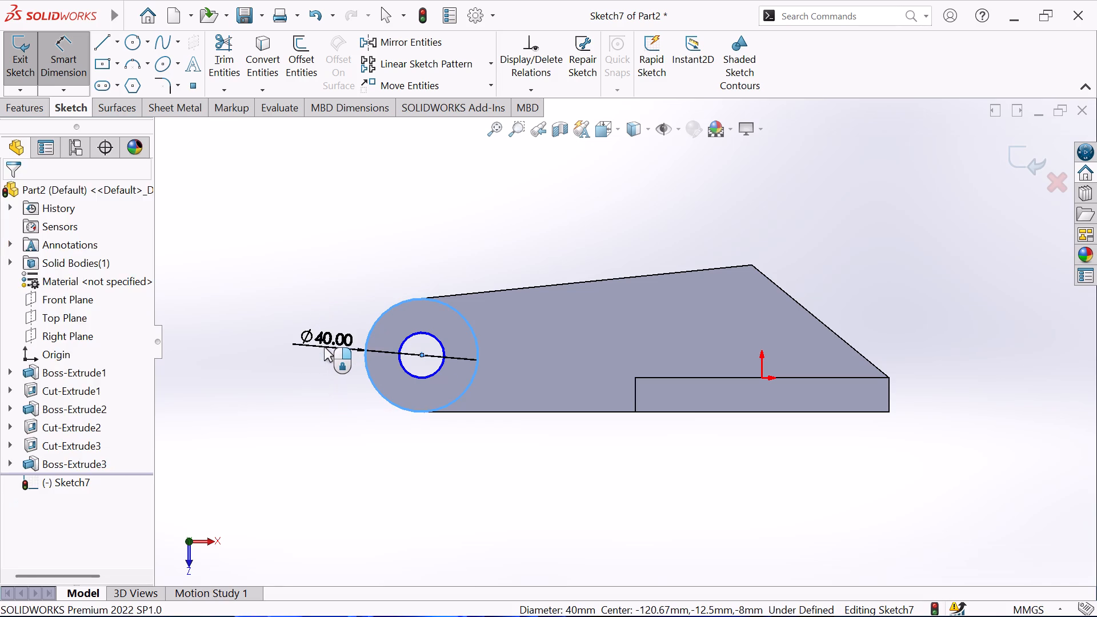
{"action": "left_click", "coordinate": [253, 327]}
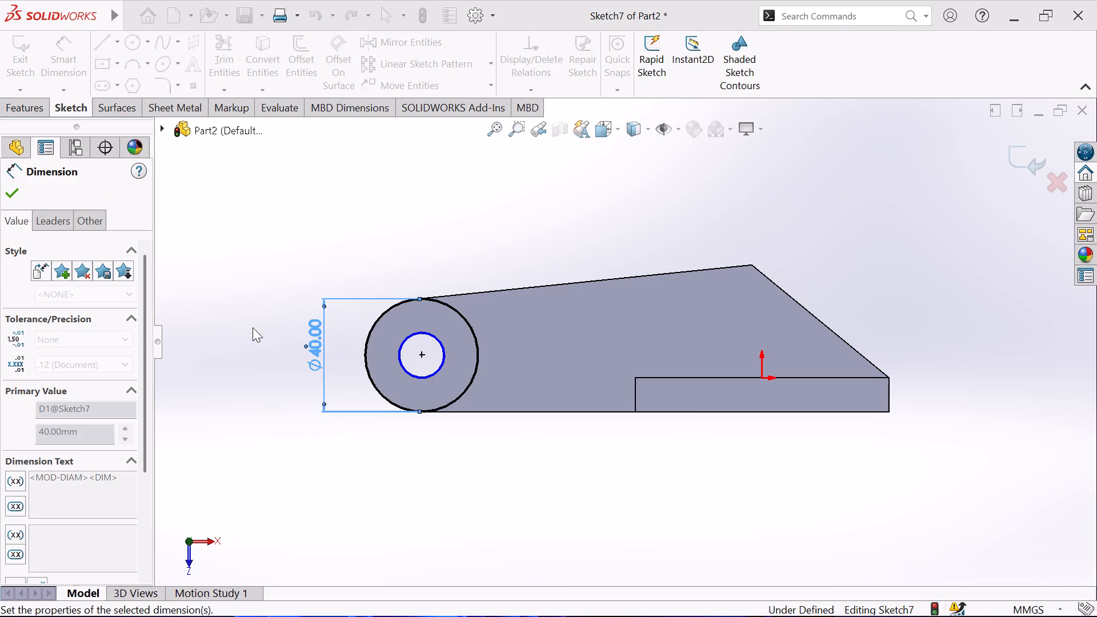
{"action": "left_click", "coordinate": [415, 376]}
{"action": "left_click", "coordinate": [344, 348]}
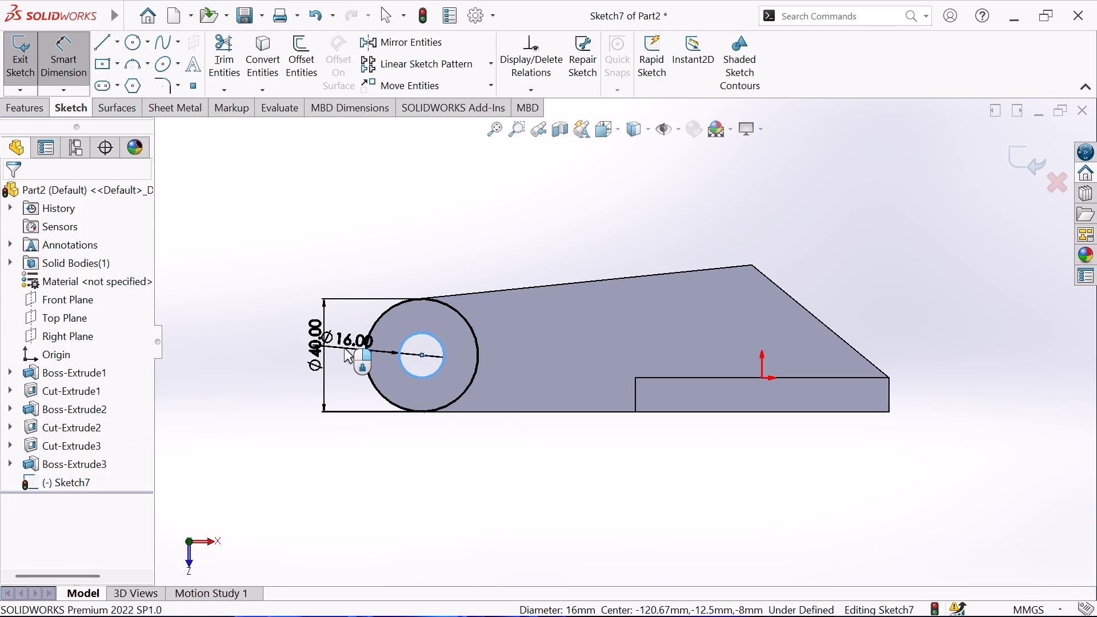
{"action": "left_click", "coordinate": [279, 333]}
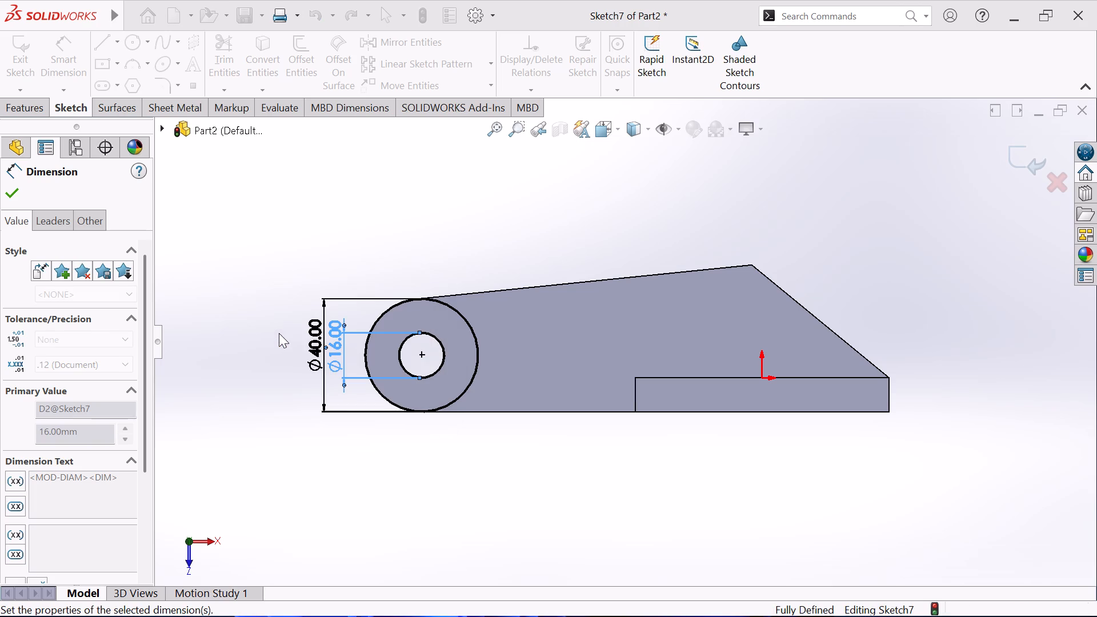
{"action": "right_click", "coordinate": [250, 316]}
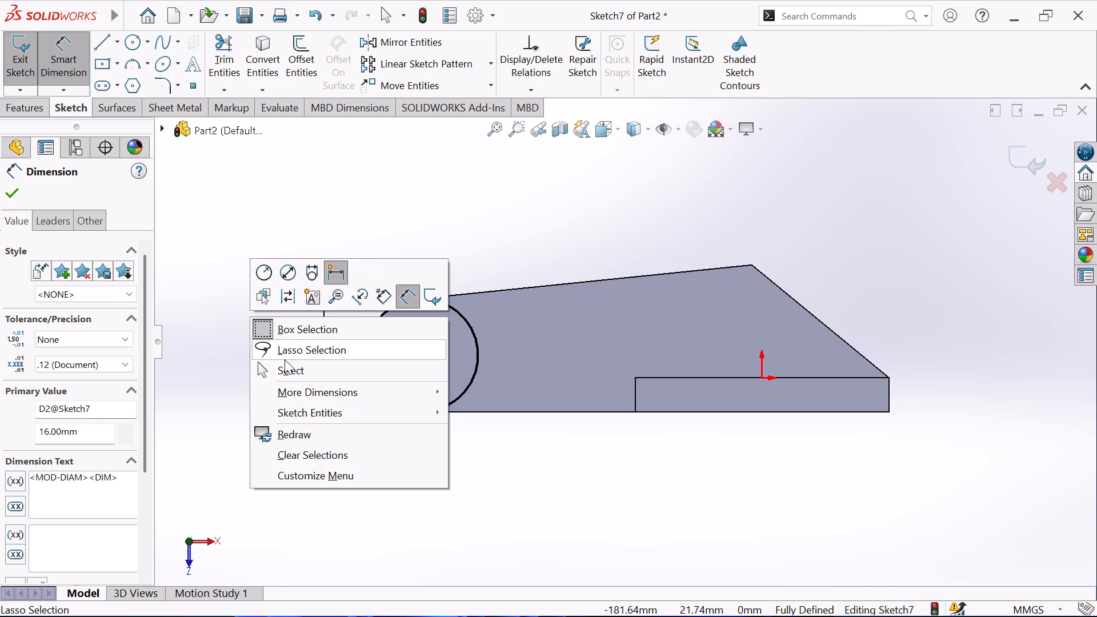
{"action": "left_click", "coordinate": [287, 368]}
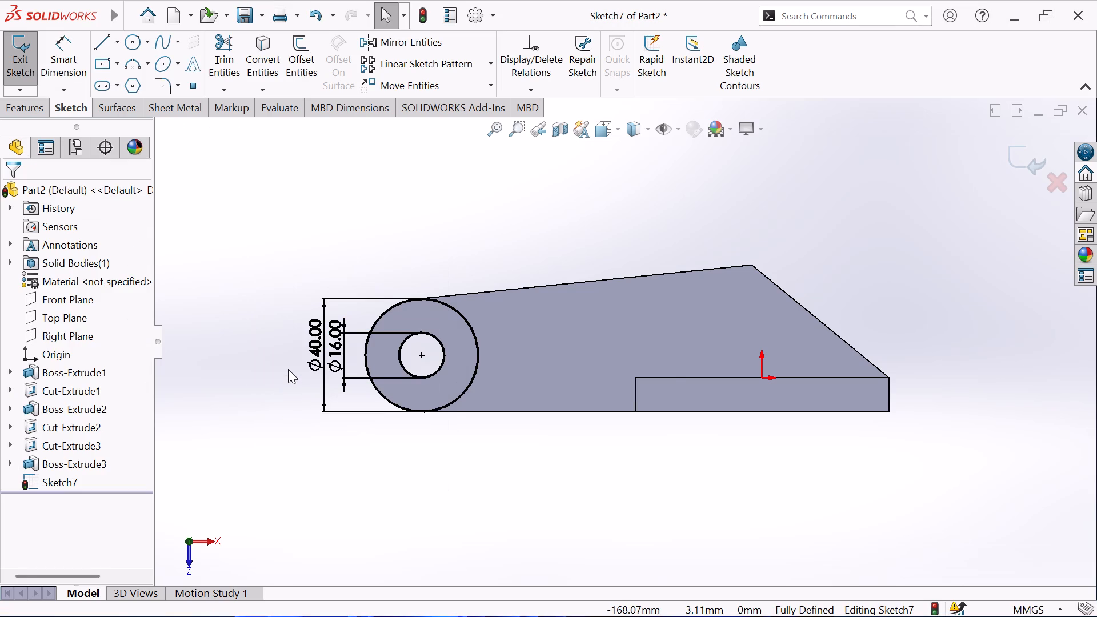
Extrude the ring between the two circles as a Blind 4 mm boss on the lug's inner face, with merged result.
{"action": "scroll", "coordinate": [288, 369], "scroll_direction": "up", "scroll_amount": 1}
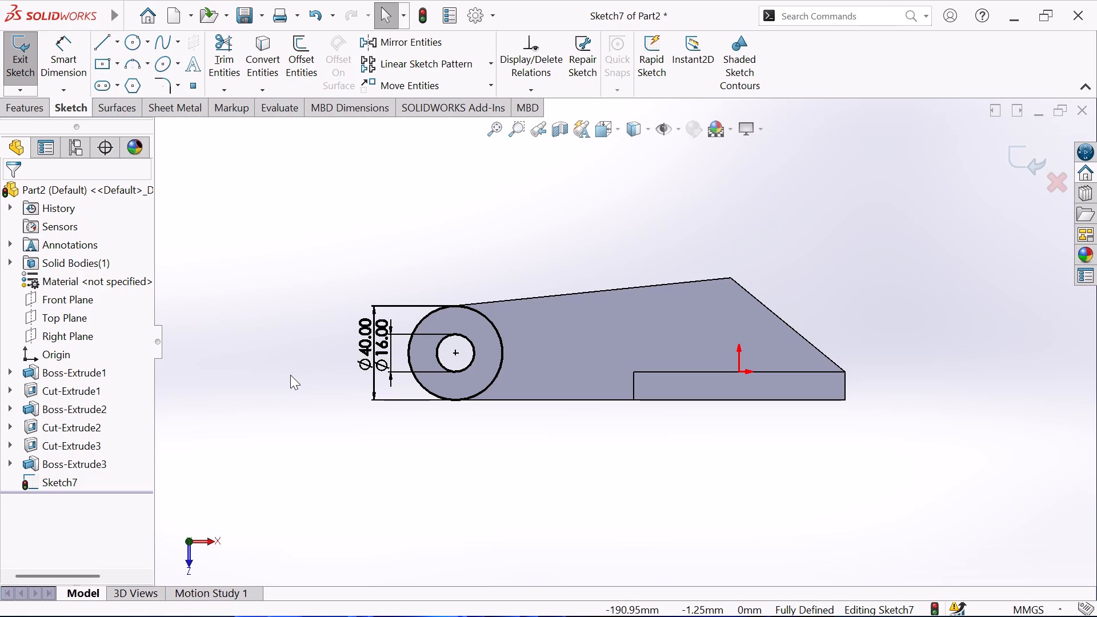
{"action": "middle_click_drag", "start_coordinate": [290, 375], "coordinate": [349, 411]}
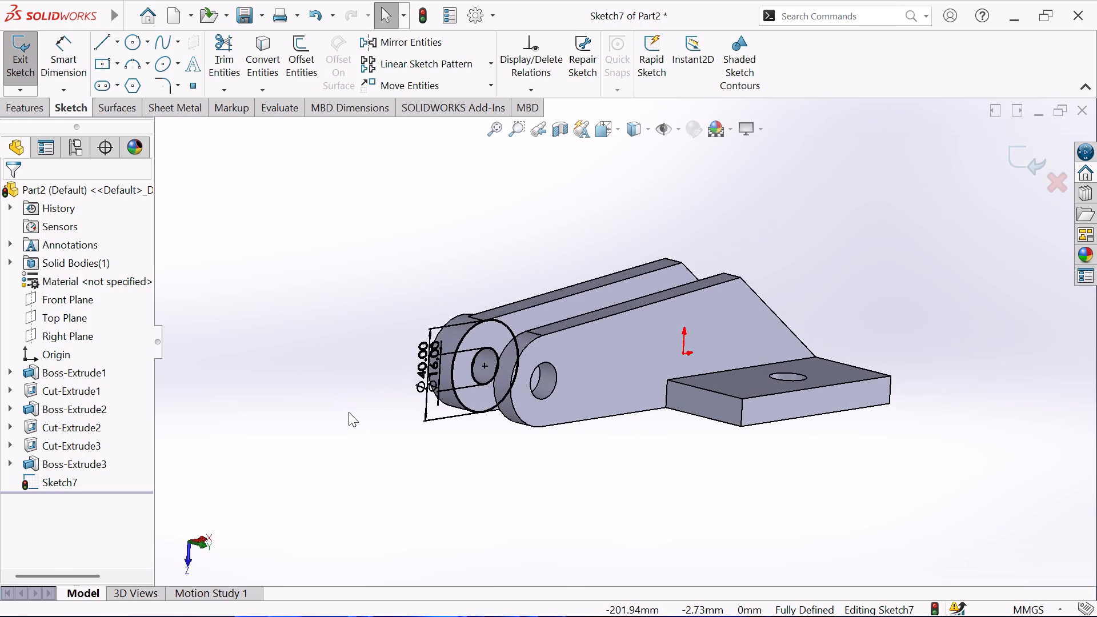
{"action": "left_click", "coordinate": [40, 107]}
{"action": "left_click", "coordinate": [31, 62]}
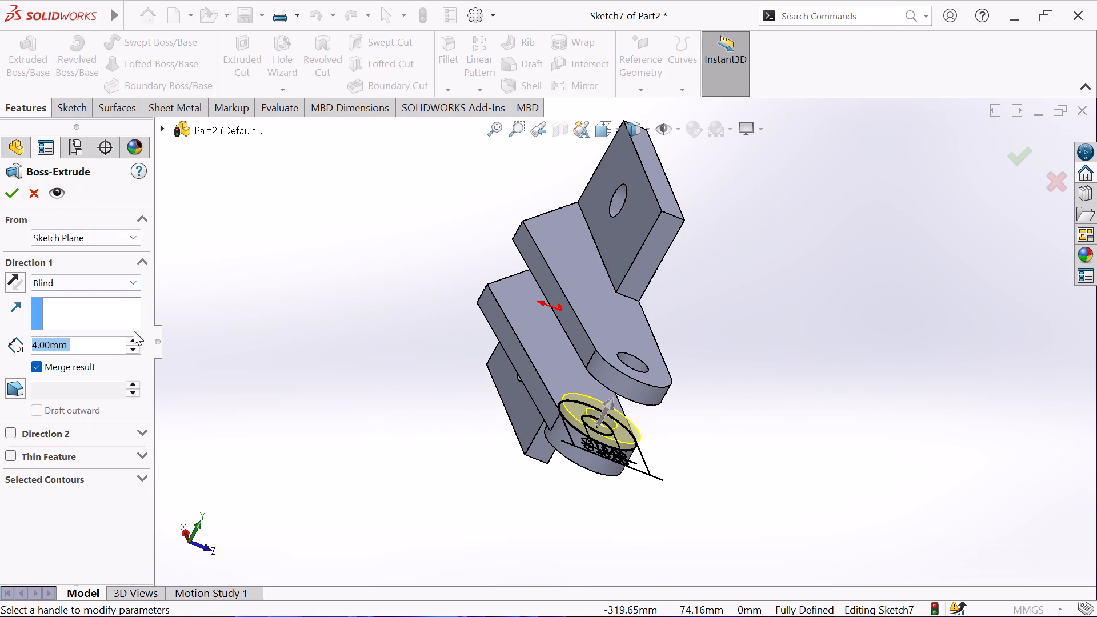
{"action": "left_click", "coordinate": [9, 194]}
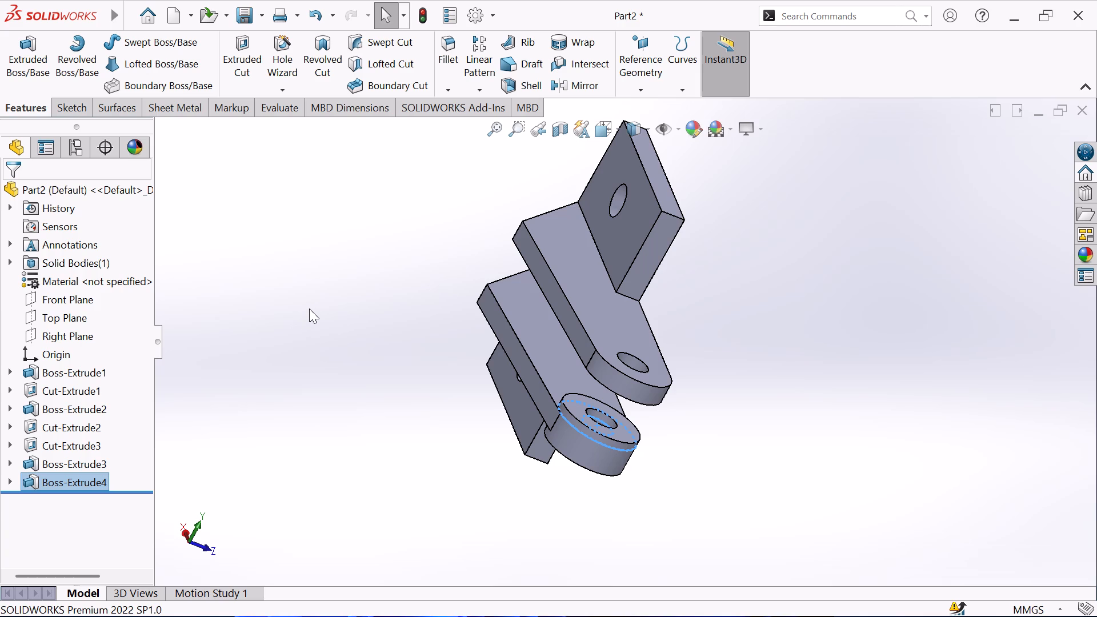
{"action": "left_click", "coordinate": [313, 303]}
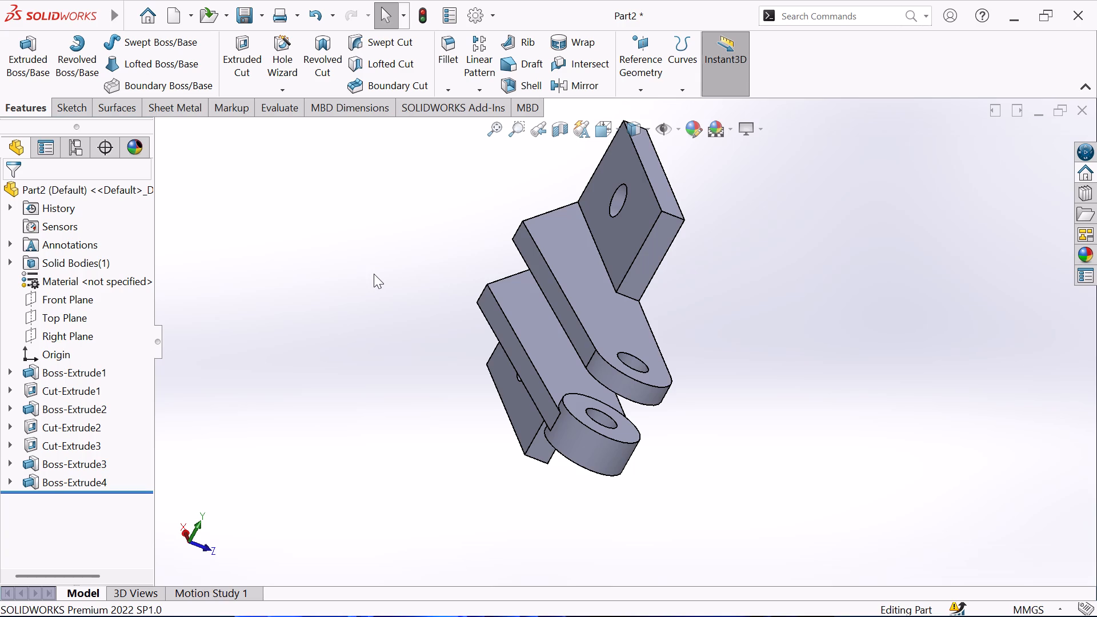
Start a sketch on the second lug's outer face and draw concentric circles of 20 mm and 8 mm radius centred on its hole.
{"action": "left_click", "coordinate": [609, 330]}
{"action": "left_click", "coordinate": [674, 296]}
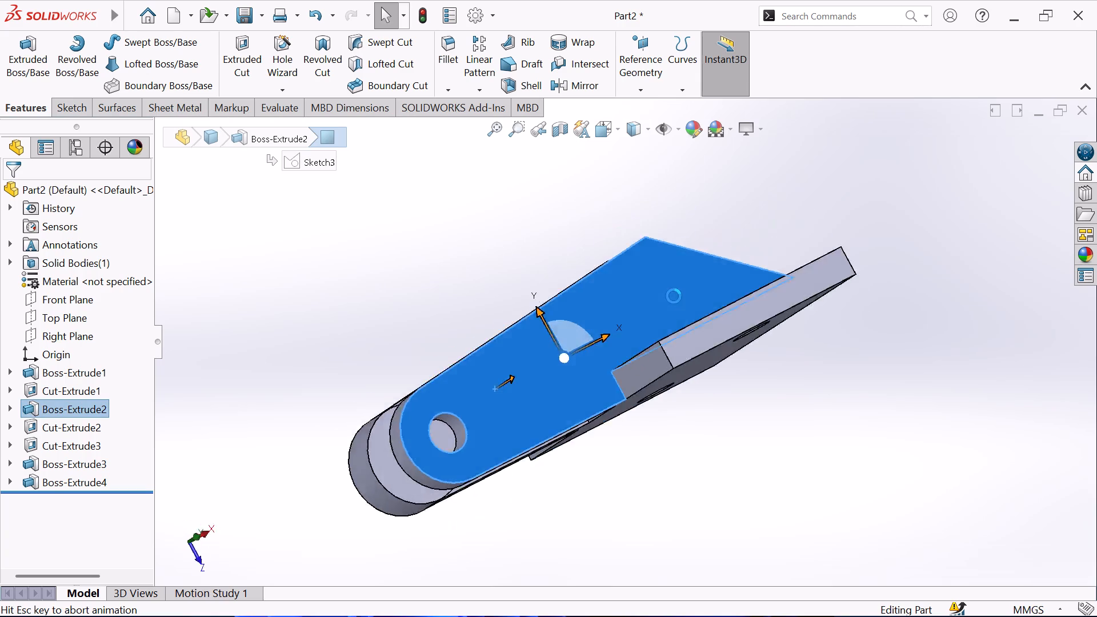
{"action": "left_click", "coordinate": [258, 320]}
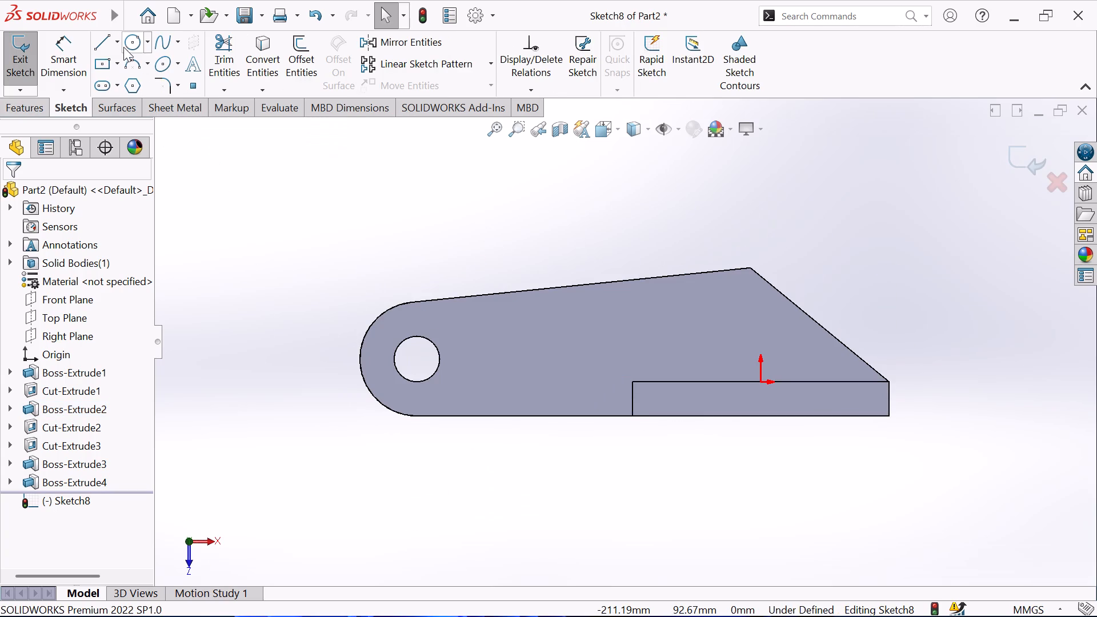
{"action": "left_click", "coordinate": [125, 42]}
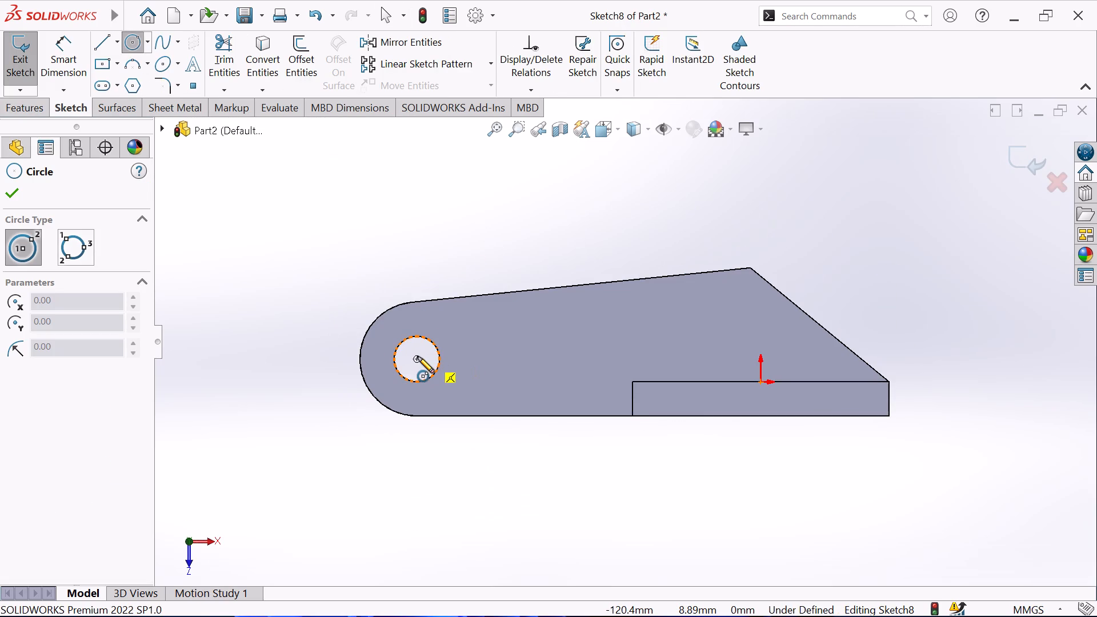
{"action": "left_click", "coordinate": [417, 359]}
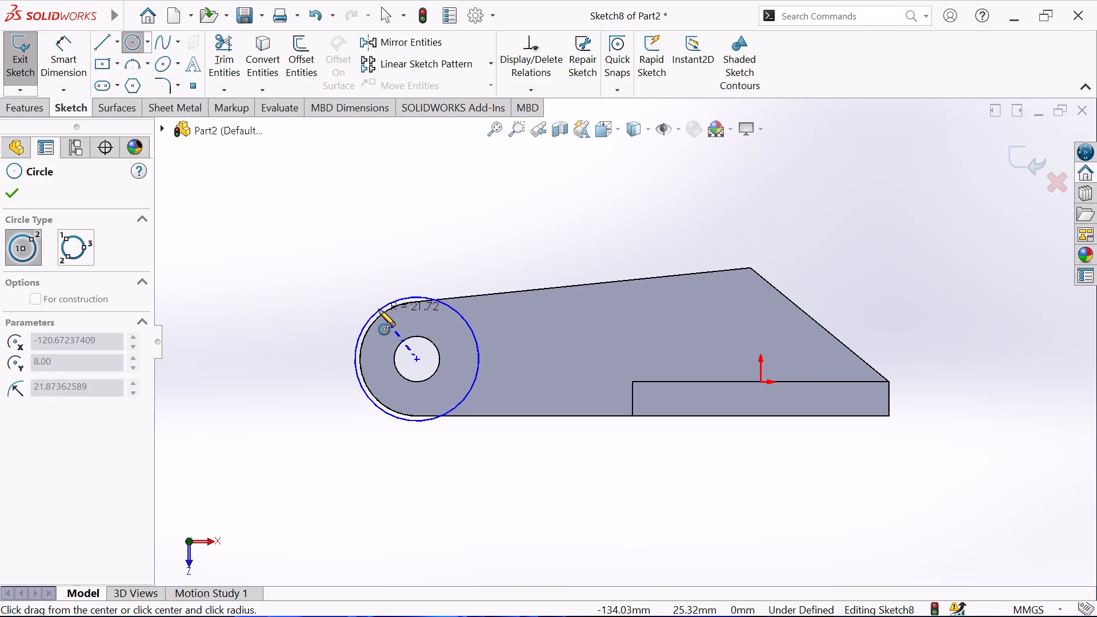
{"action": "left_click", "coordinate": [379, 315]}
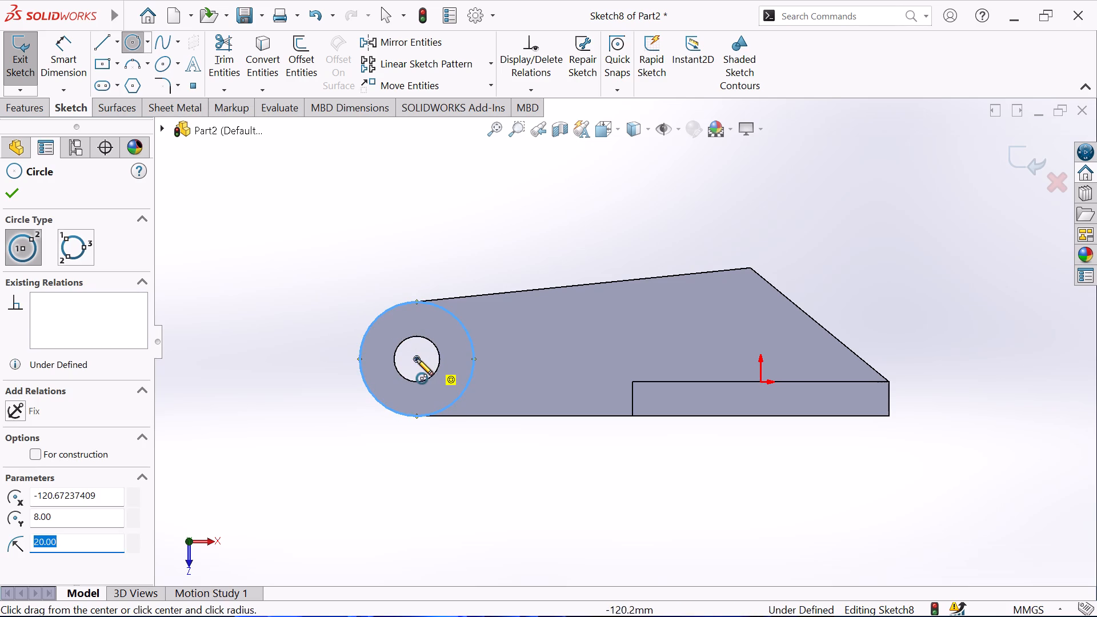
{"action": "left_click", "coordinate": [415, 359]}
{"action": "left_click", "coordinate": [423, 336]}
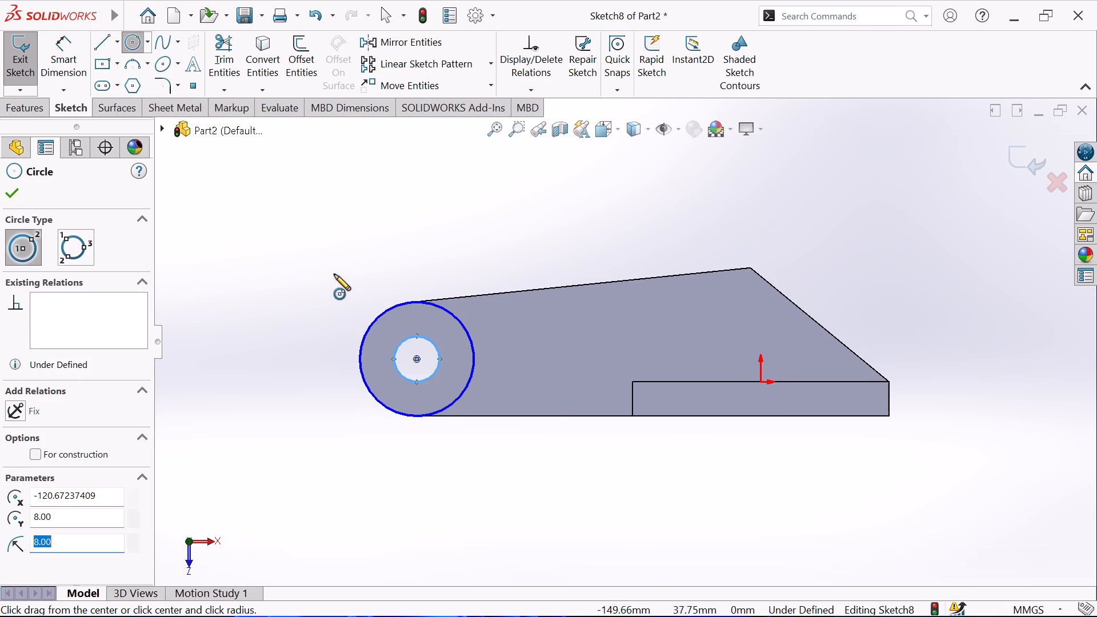
{"action": "right_click", "coordinate": [334, 274]}
{"action": "left_click", "coordinate": [354, 285]}
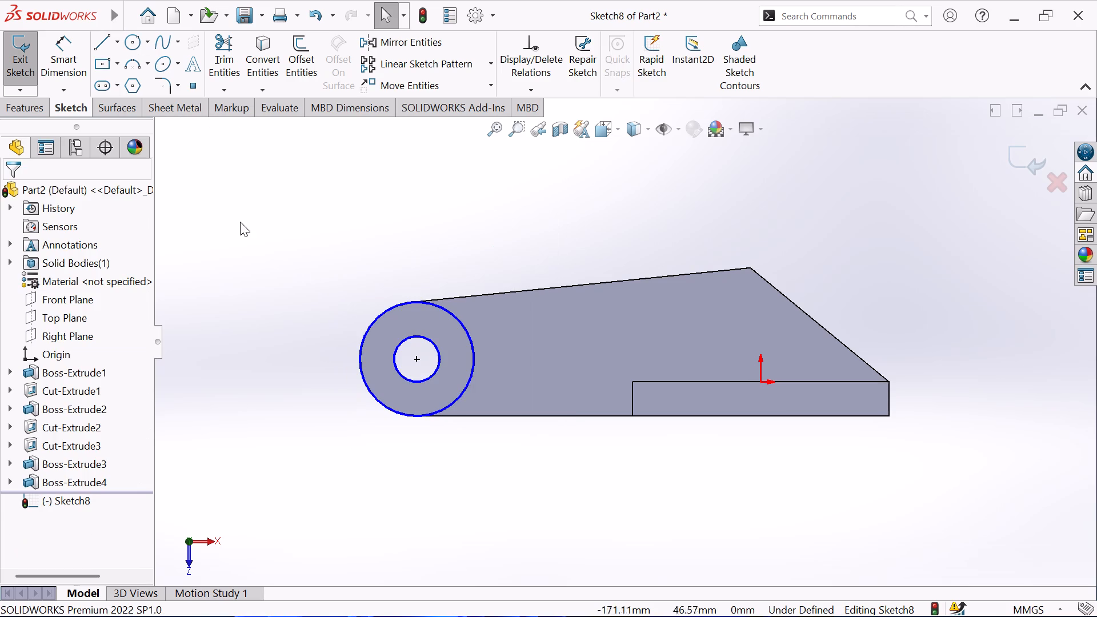
Dimension the diameters of the outer and inner circles on the second lug's outer face, accepting their drawn sizes.
{"action": "left_click", "coordinate": [57, 47]}
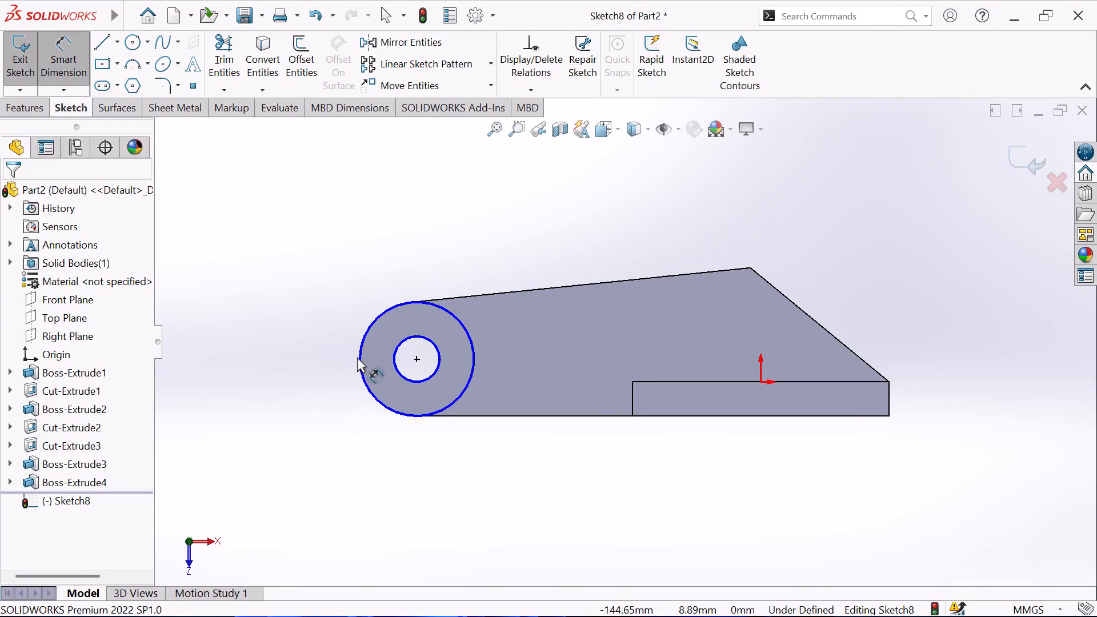
{"action": "left_click", "coordinate": [367, 387]}
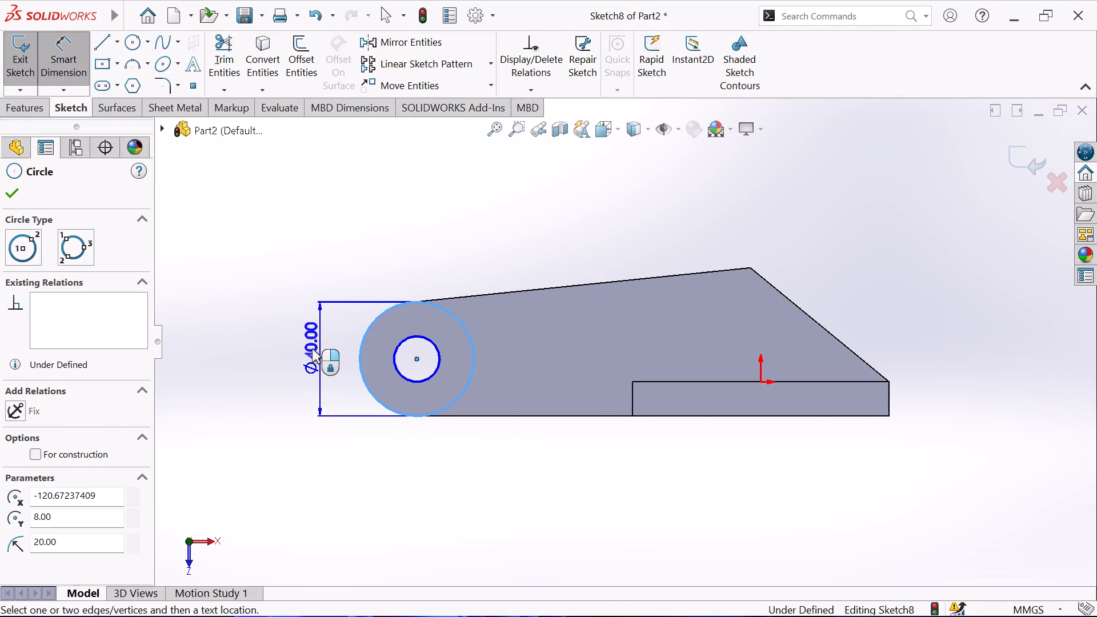
{"action": "left_click", "coordinate": [306, 349]}
{"action": "left_click", "coordinate": [240, 330]}
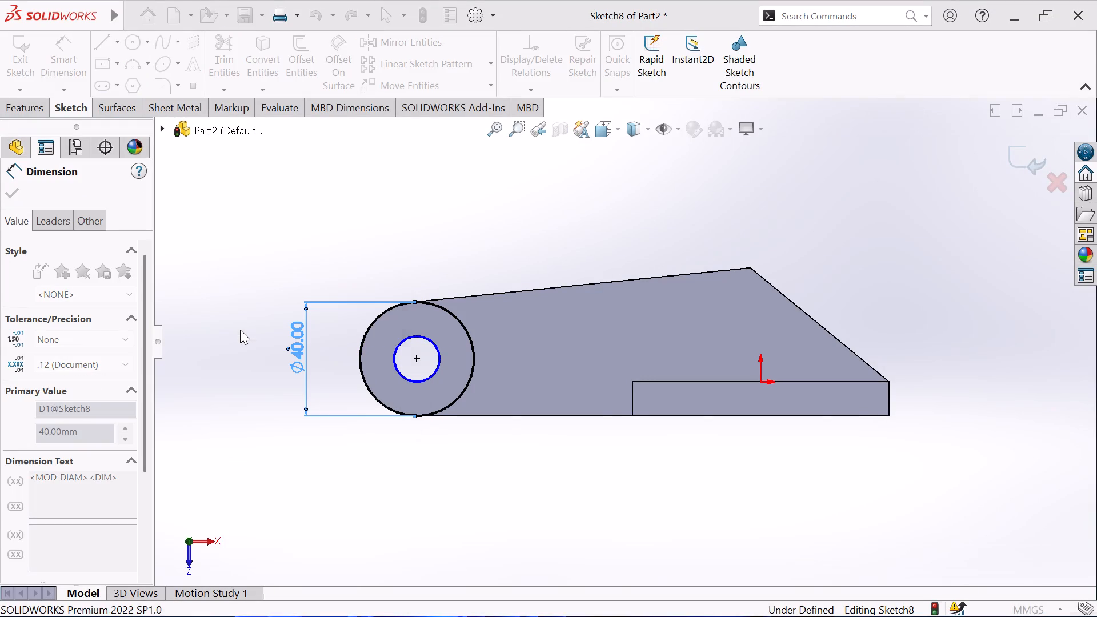
{"action": "left_click", "coordinate": [406, 378]}
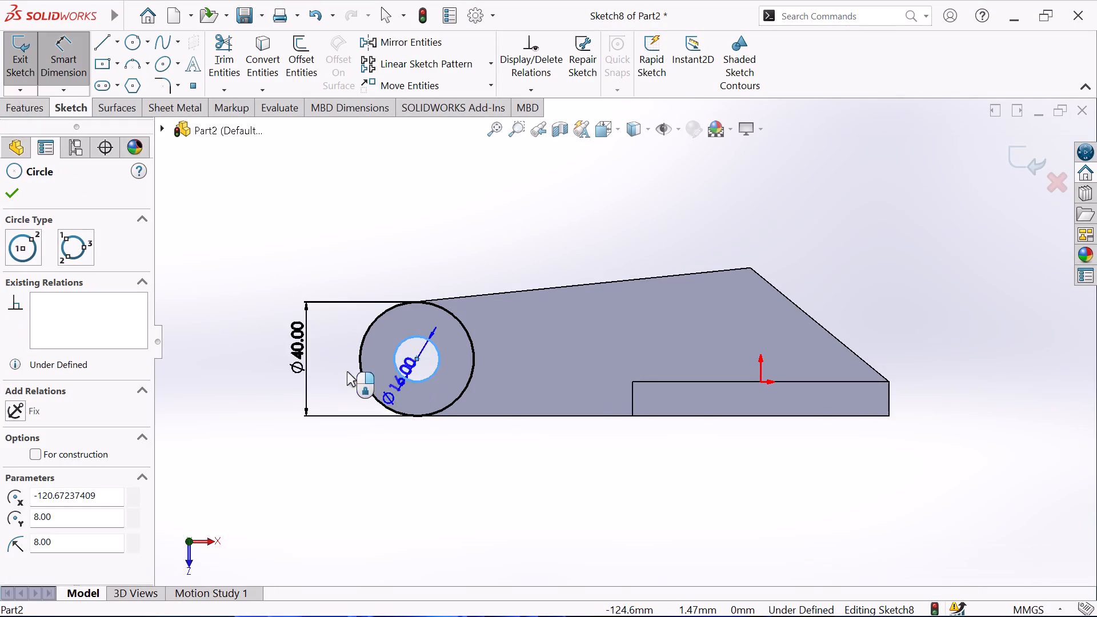
{"action": "left_click", "coordinate": [327, 370]}
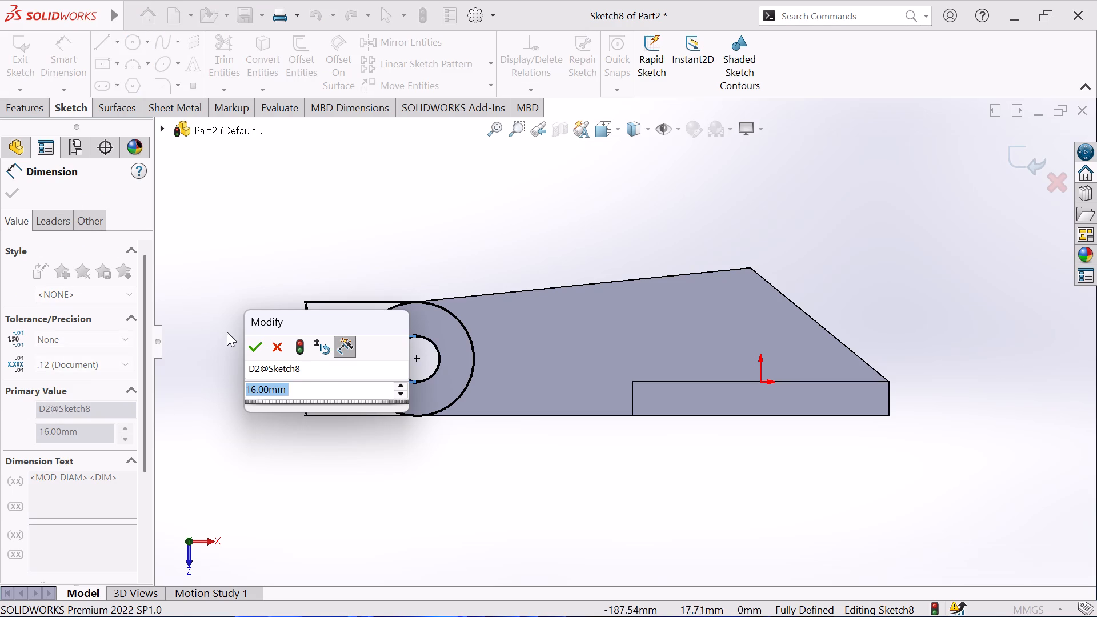
{"action": "left_click", "coordinate": [259, 346]}
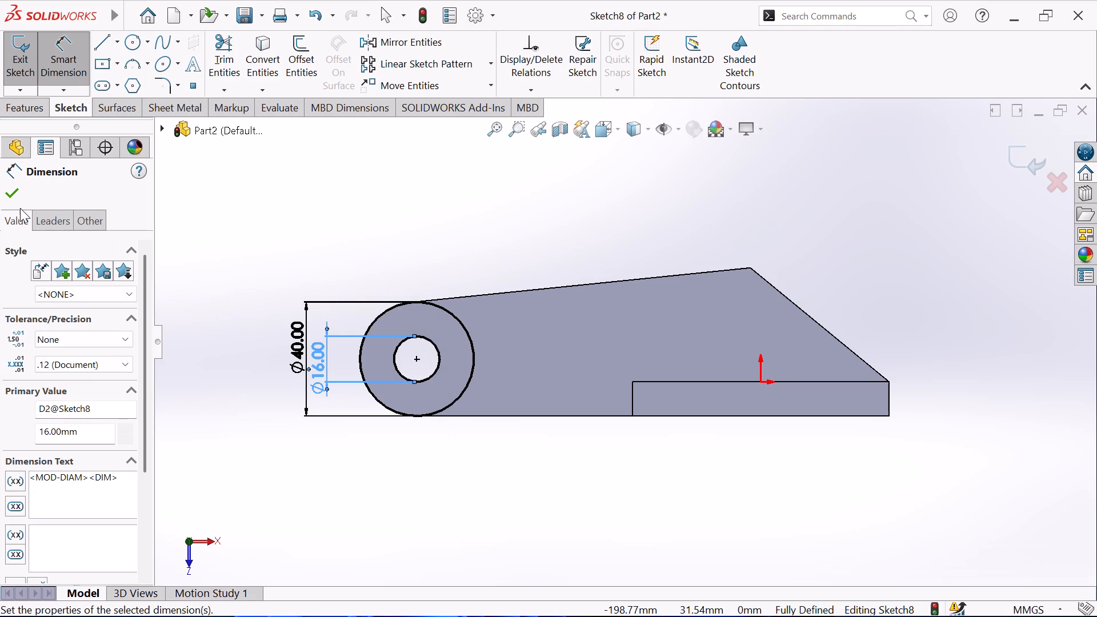
{"action": "left_click", "coordinate": [9, 191]}
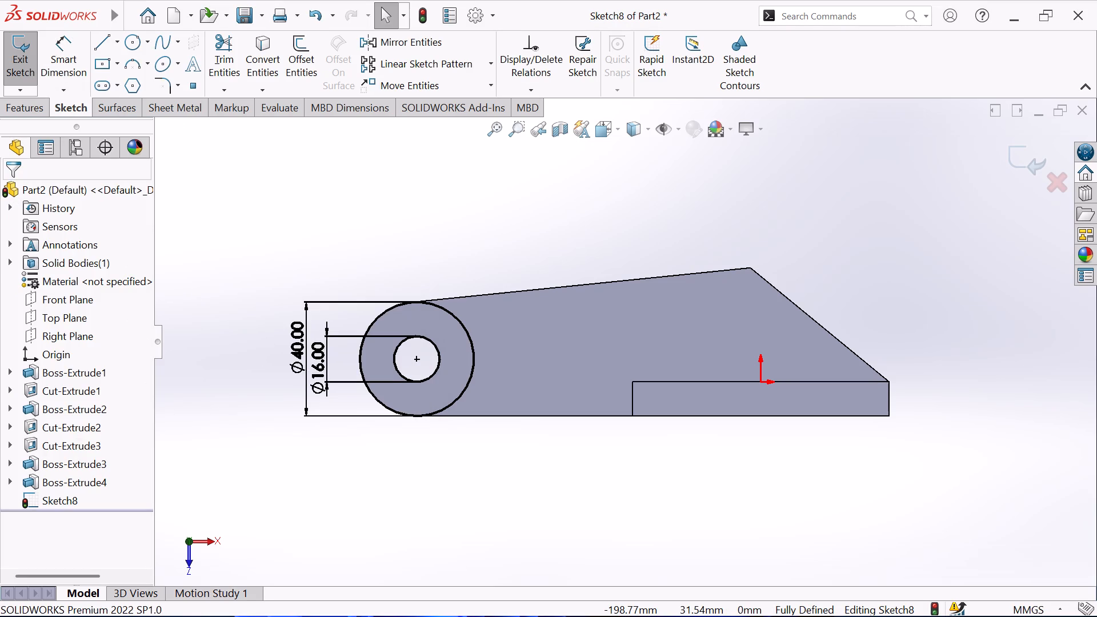
Extrude the ring outward from the second lug's outer face as a Blind 4 mm boss, with merged result.
{"action": "left_click", "coordinate": [28, 114]}
{"action": "left_click", "coordinate": [29, 70]}
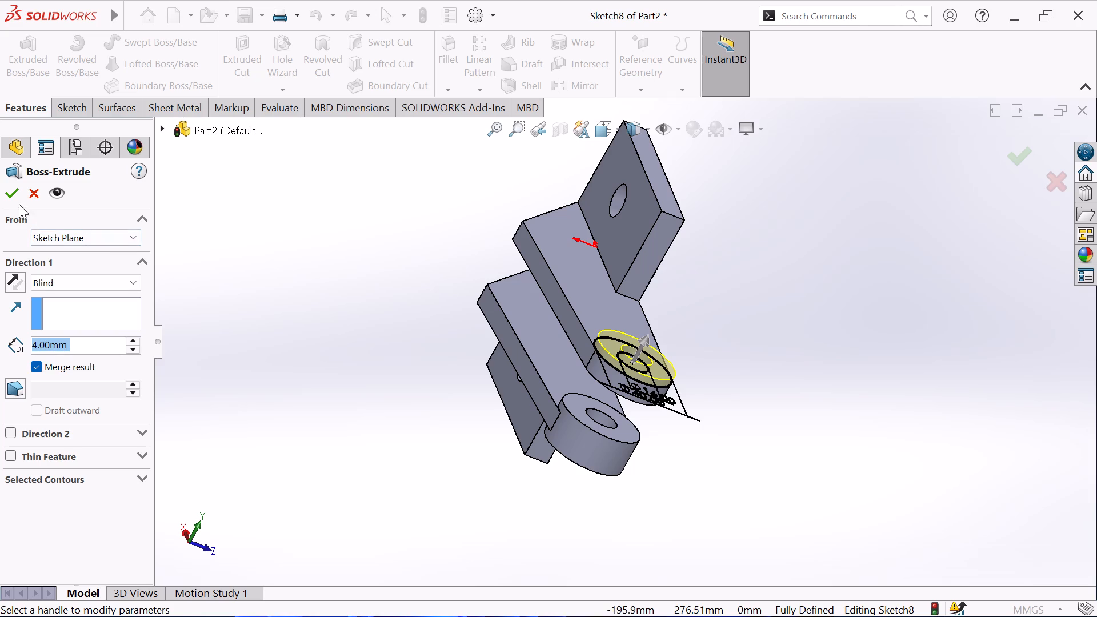
{"action": "left_click", "coordinate": [14, 198]}
{"action": "left_click", "coordinate": [229, 240]}
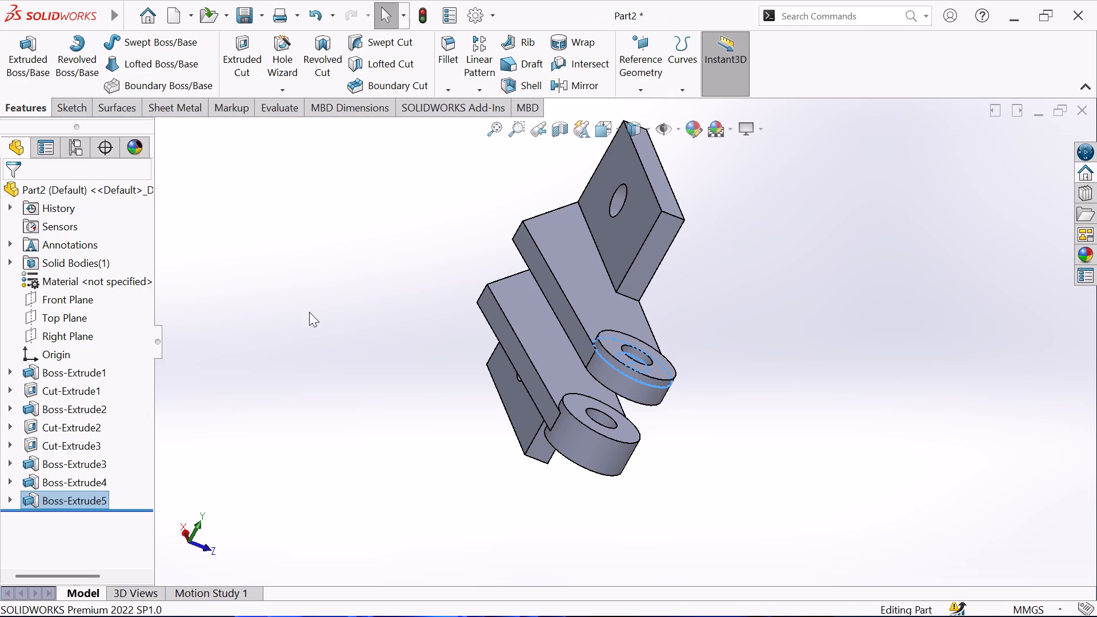
Start a sketch on the second lug's inner face and draw concentric circles of 8 mm and 20 mm radius centred on its hole.
{"action": "middle_click_drag", "start_coordinate": [333, 328], "coordinate": [365, 216]}
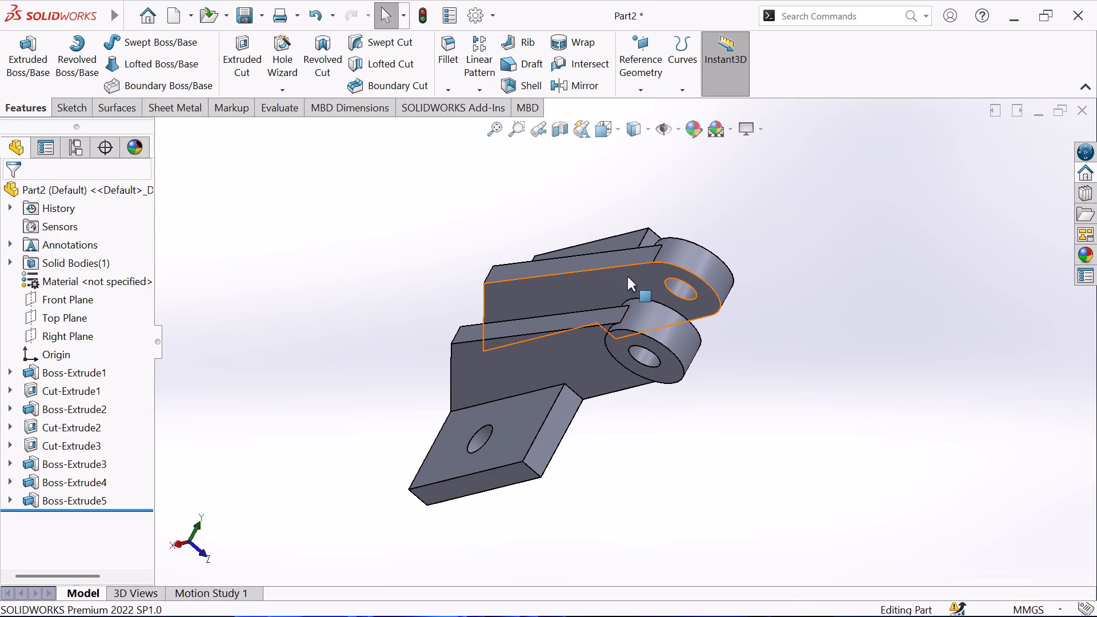
{"action": "left_click", "coordinate": [628, 277]}
{"action": "left_click", "coordinate": [686, 241]}
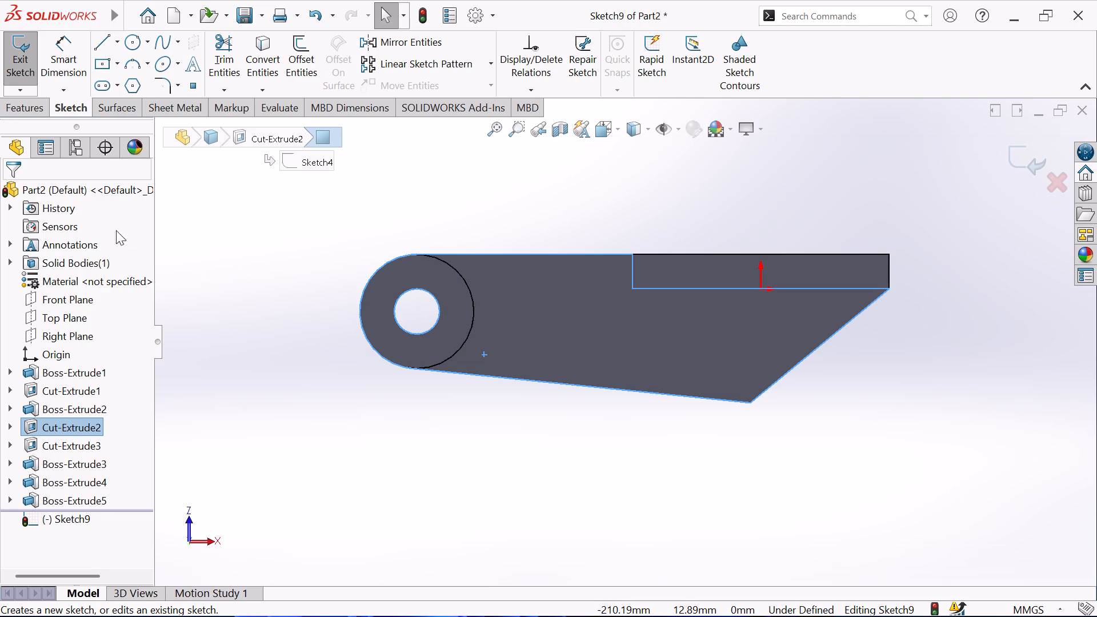
{"action": "left_click", "coordinate": [129, 42]}
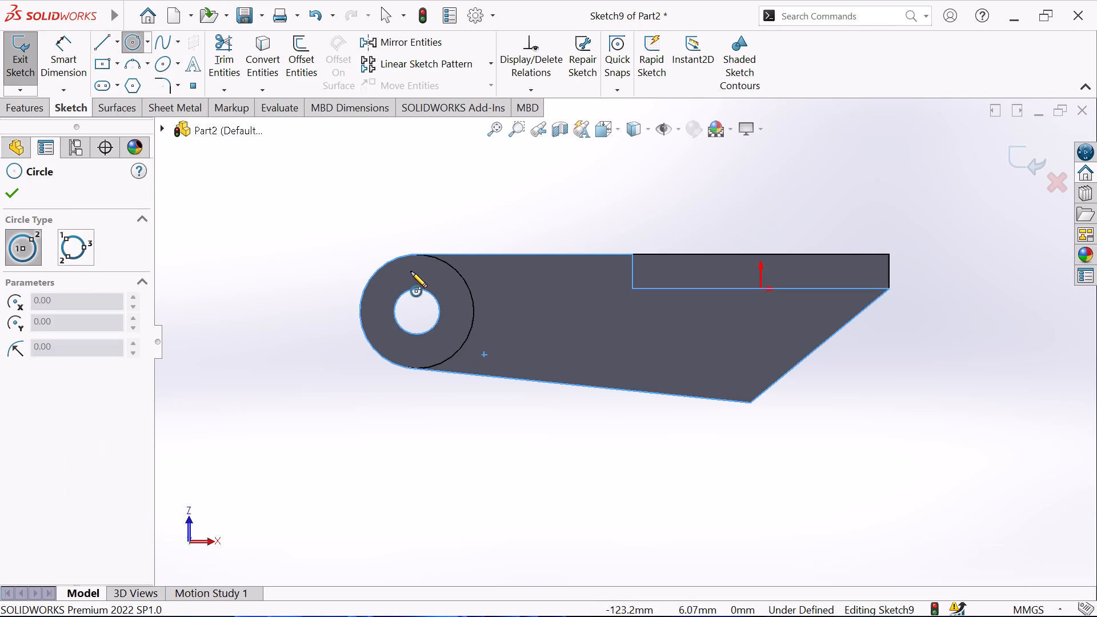
{"action": "left_click", "coordinate": [416, 310]}
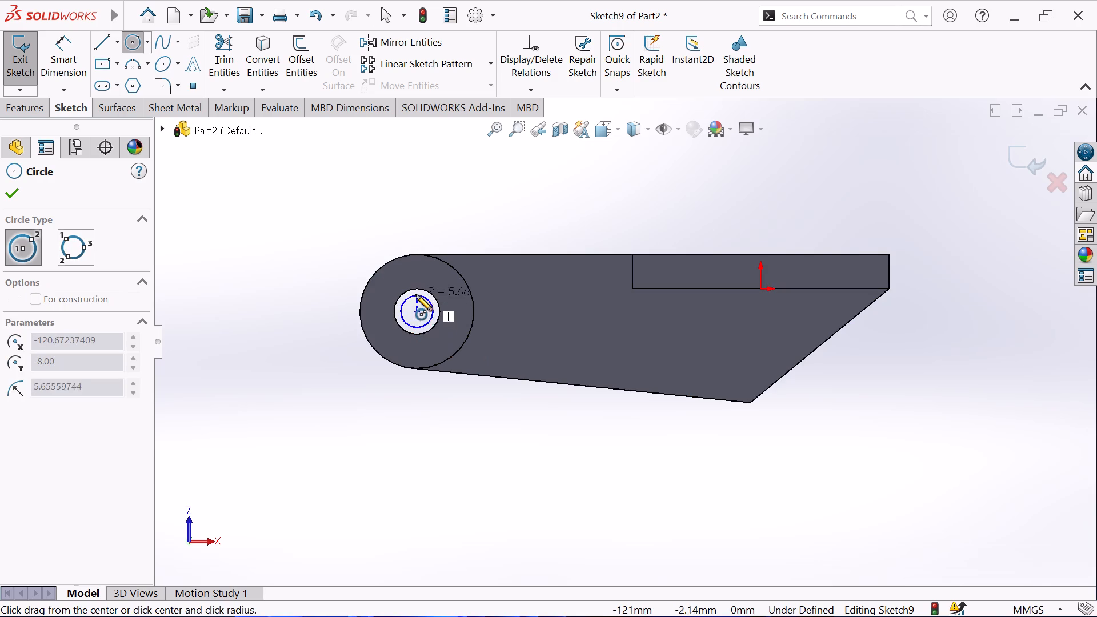
{"action": "left_click", "coordinate": [417, 290]}
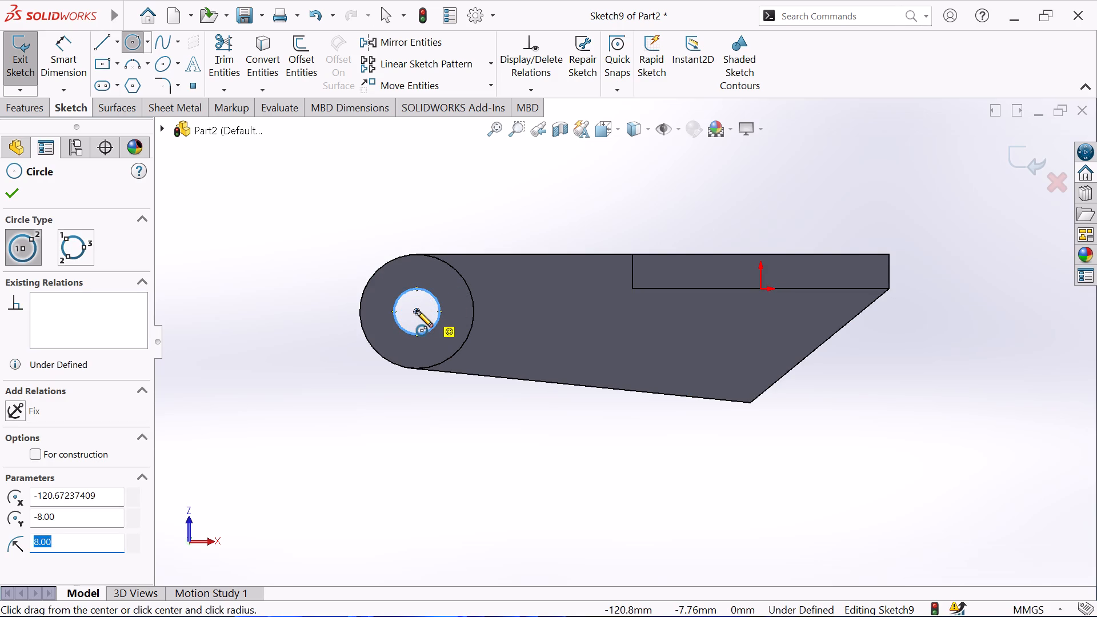
{"action": "left_click", "coordinate": [417, 311]}
{"action": "left_click", "coordinate": [402, 258]}
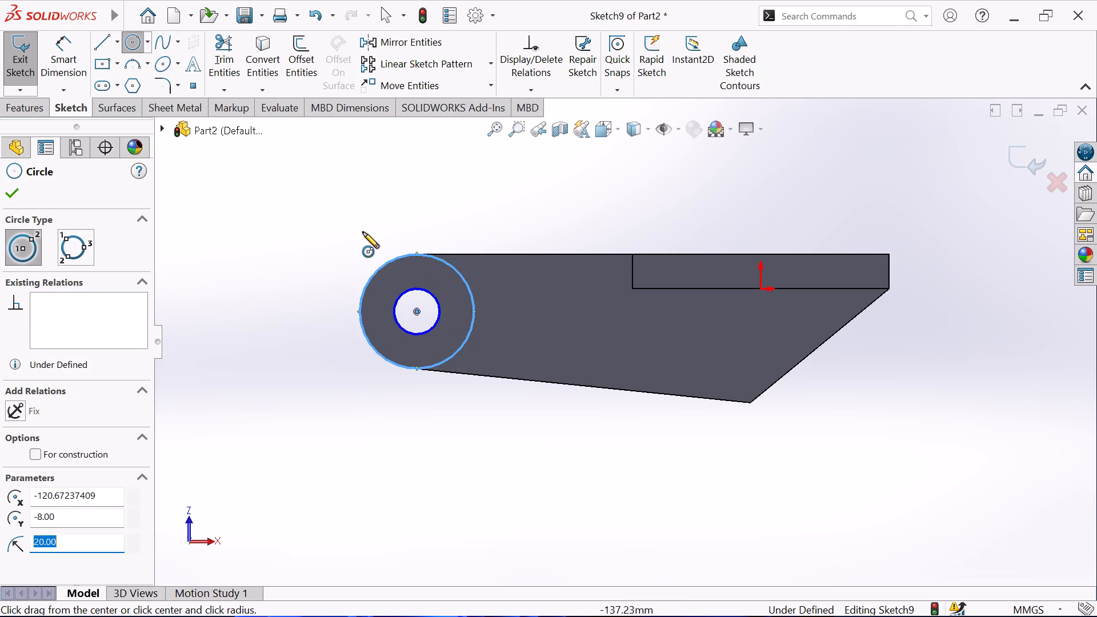
Dimension the diameters of the outer and inner circles on the second lug's inner face, accepting their drawn sizes.
{"action": "right_click", "coordinate": [353, 224]}
{"action": "left_click", "coordinate": [382, 233]}
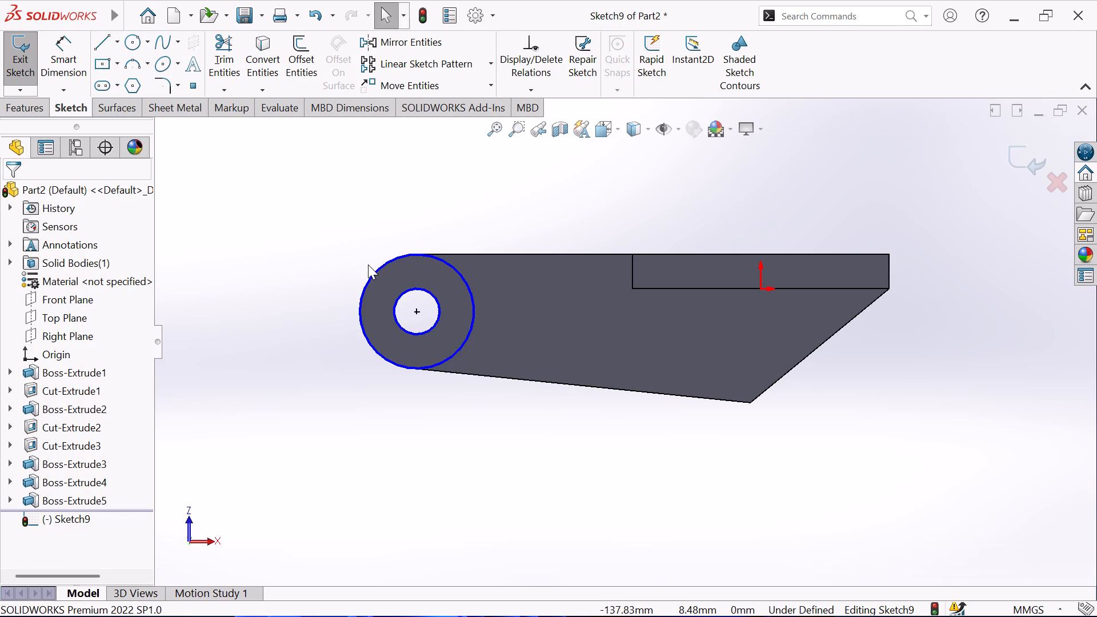
{"action": "left_click", "coordinate": [67, 47]}
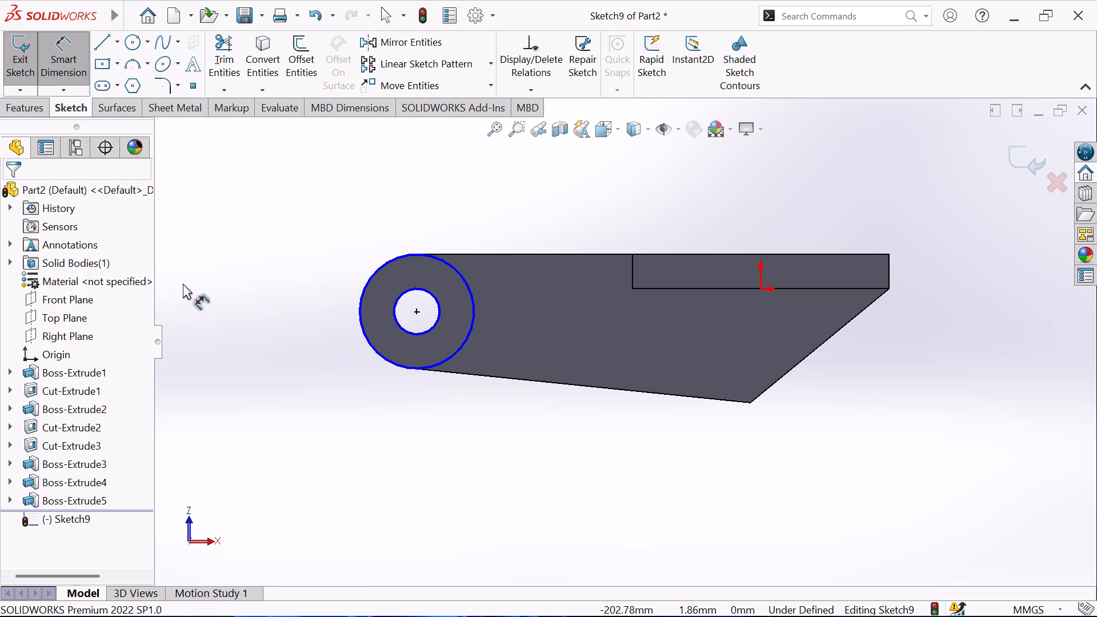
{"action": "left_click", "coordinate": [364, 317]}
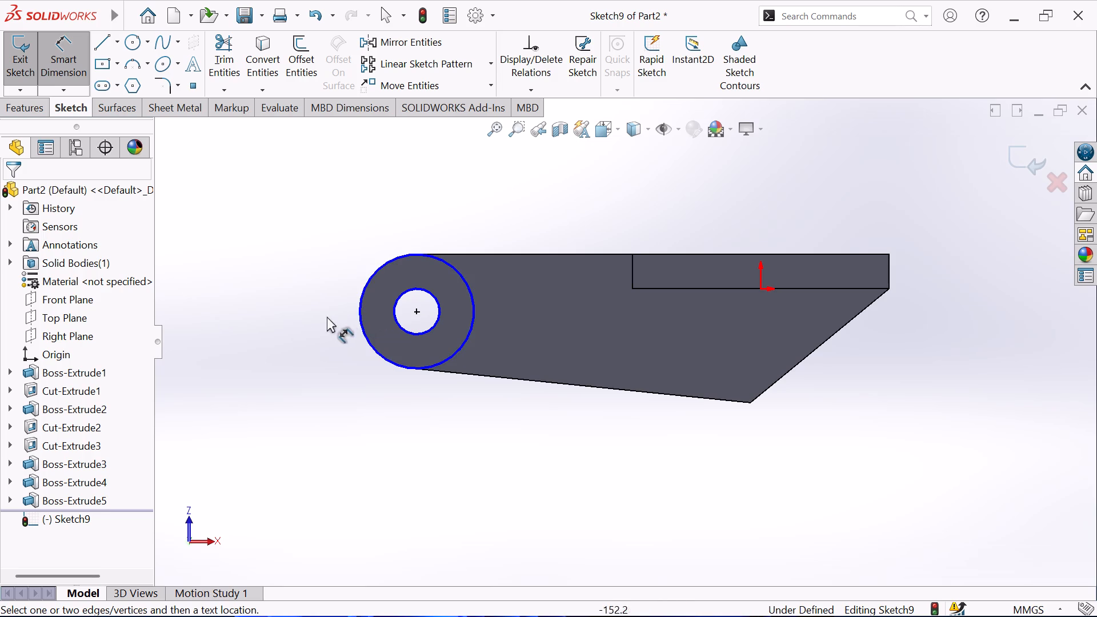
{"action": "left_click", "coordinate": [361, 327]}
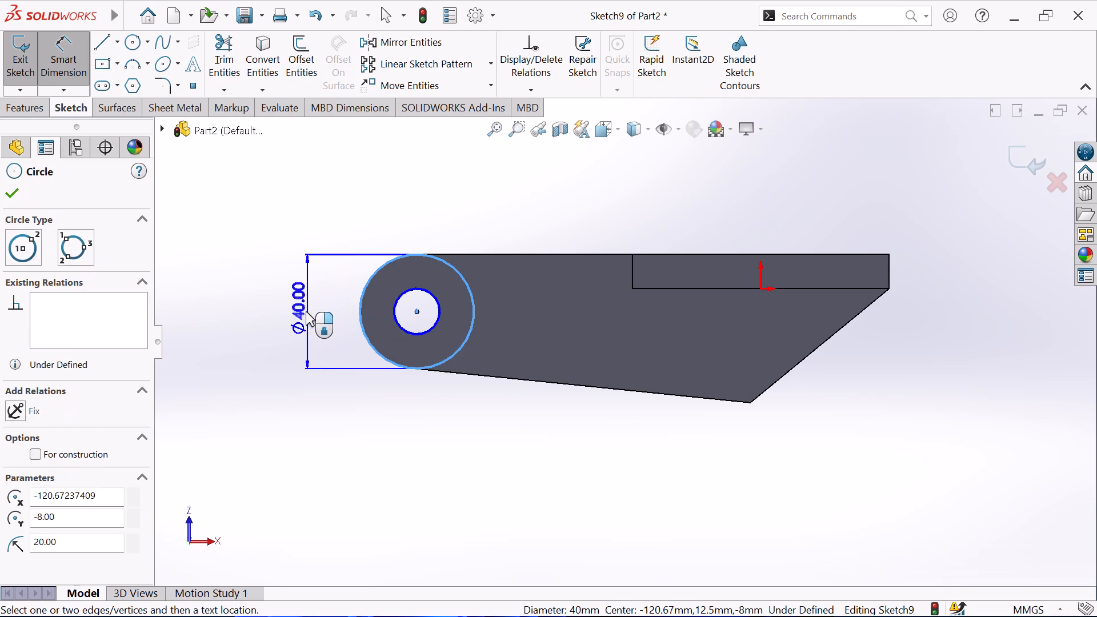
{"action": "left_click", "coordinate": [306, 311]}
{"action": "left_click", "coordinate": [237, 292]}
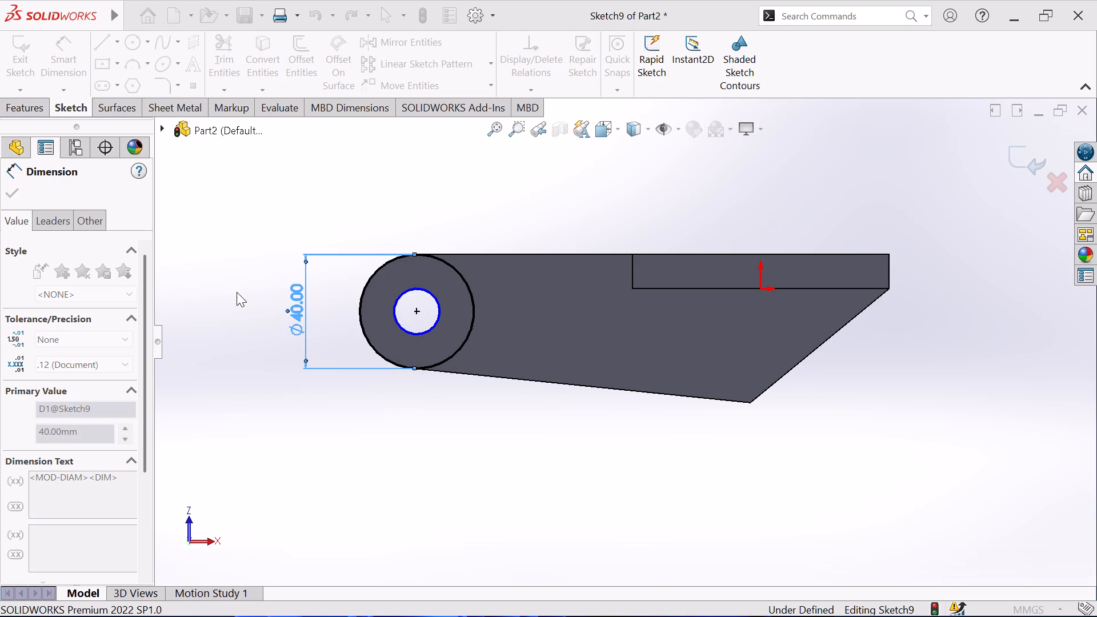
{"action": "left_click", "coordinate": [399, 324]}
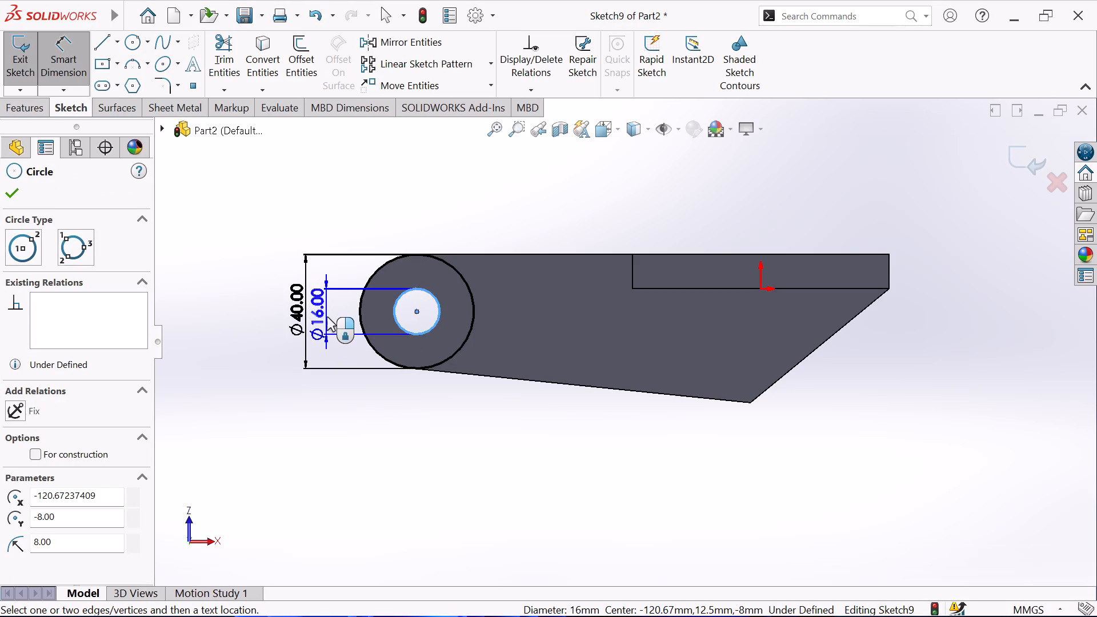
{"action": "left_click", "coordinate": [327, 317]}
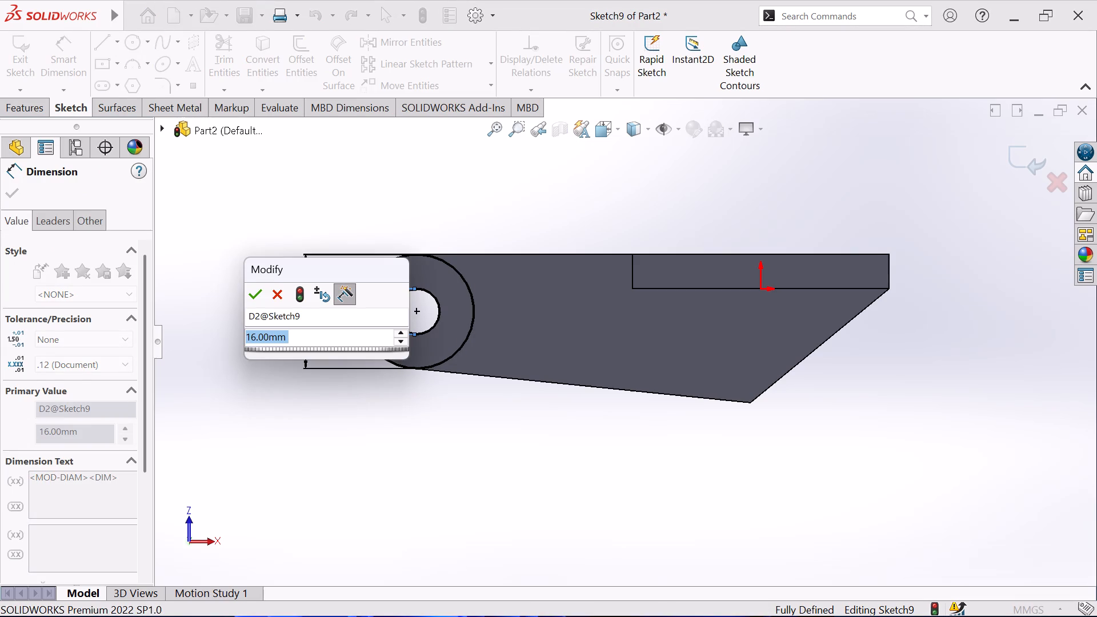
{"action": "left_click", "coordinate": [257, 299]}
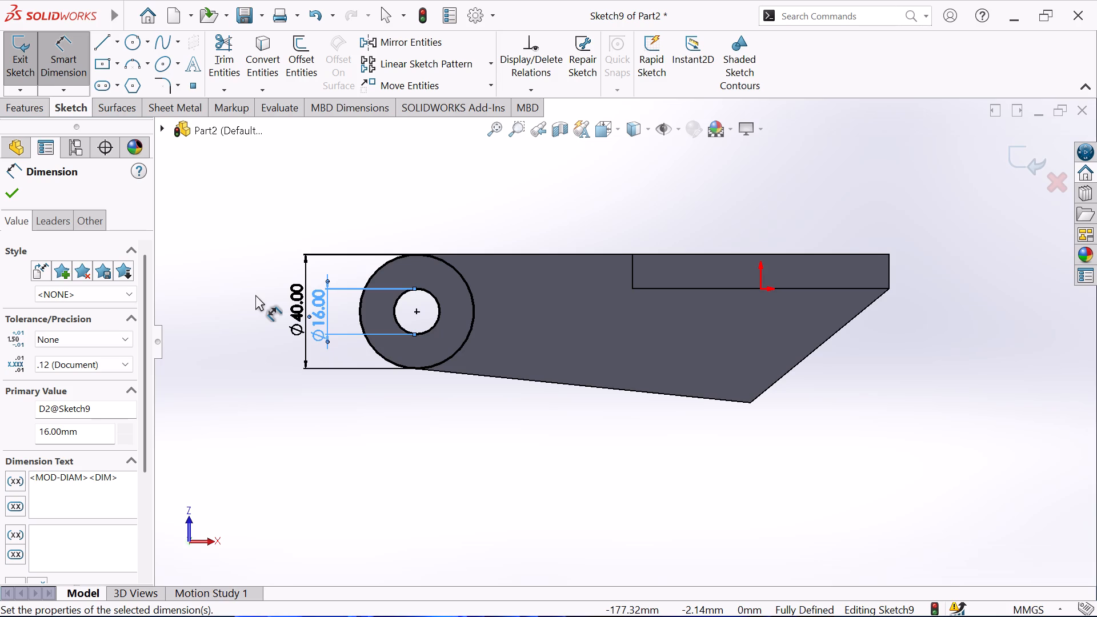
{"action": "right_click", "coordinate": [255, 295]}
{"action": "left_click", "coordinate": [291, 347]}
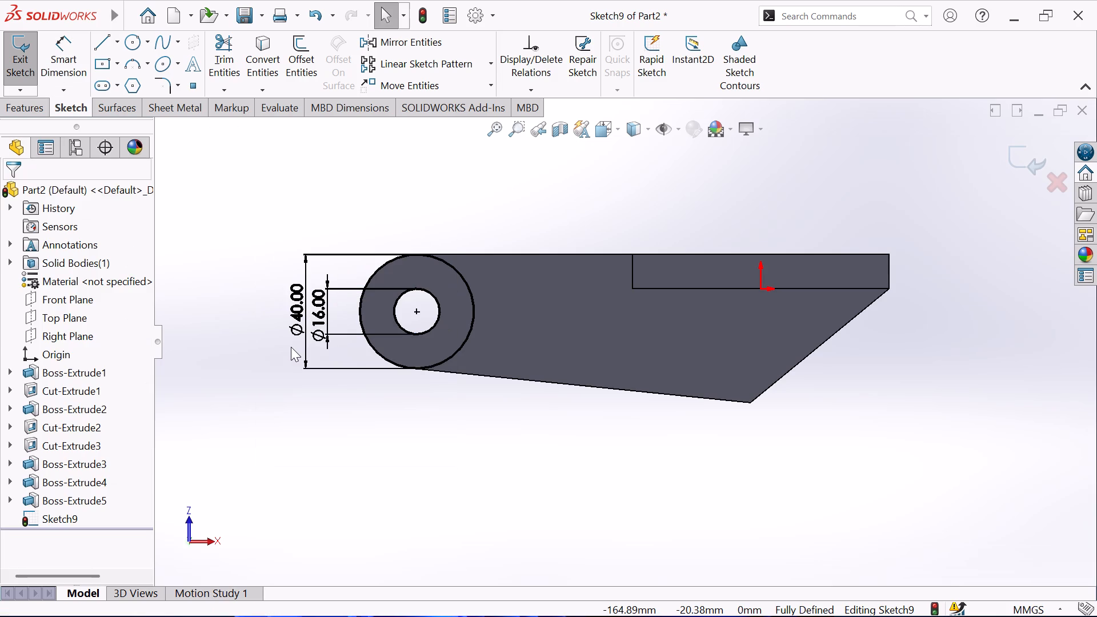
Extrude the ring from the second lug's inner face as a Blind 4 mm boss, with merged result.
{"action": "left_click", "coordinate": [8, 110]}
{"action": "left_click", "coordinate": [22, 68]}
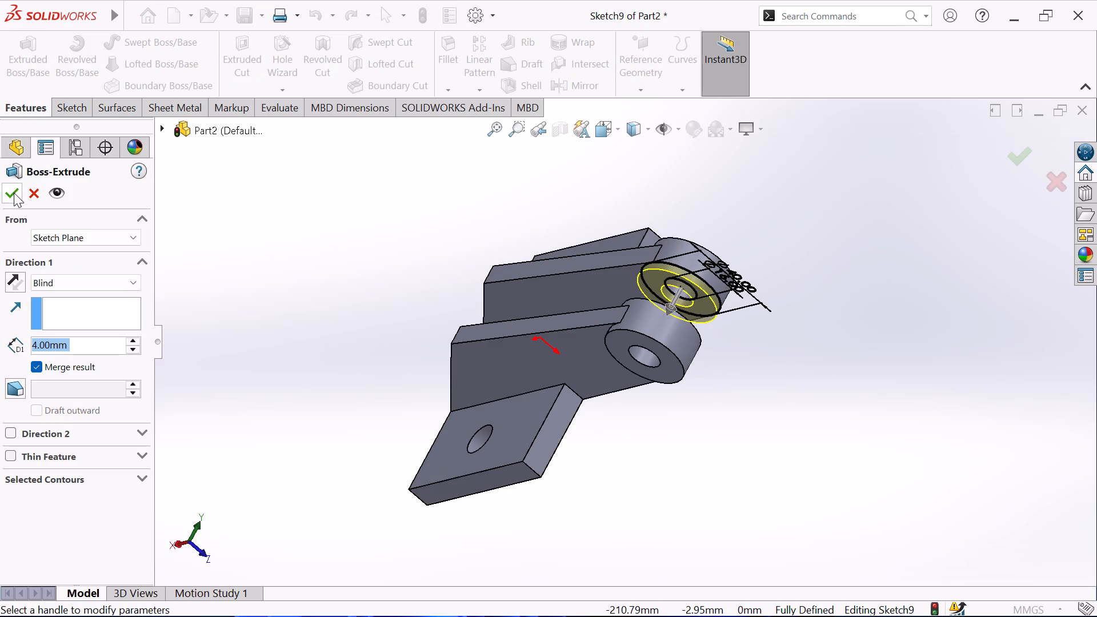
{"action": "left_click", "coordinate": [14, 192]}
{"action": "left_click", "coordinate": [235, 225]}
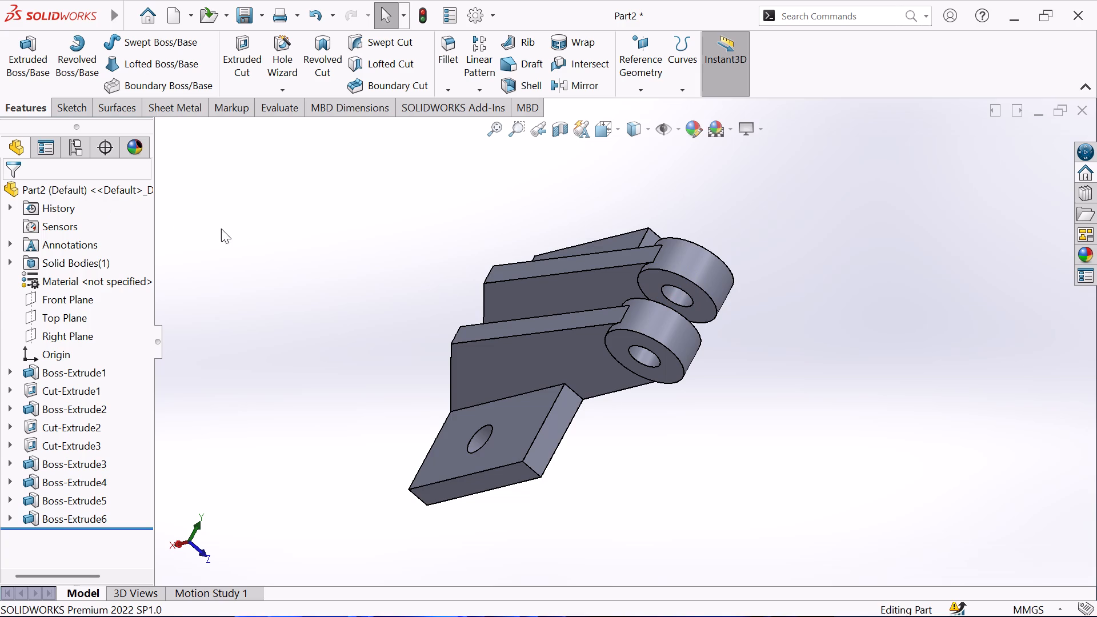
Examine the bracket from several directions, including the isometric view, checking the plate, its holes, both lugs and their ring bosses.
{"action": "middle_click_drag", "start_coordinate": [350, 278], "coordinate": [449, 238]}
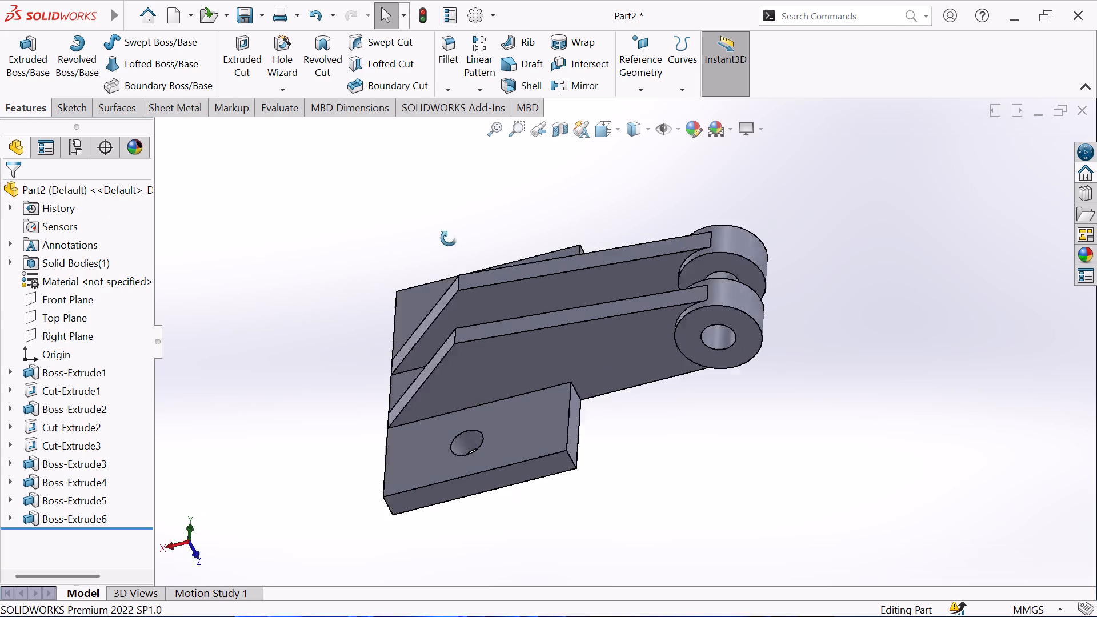
{"action": "middle_click_drag", "start_coordinate": [449, 238], "coordinate": [635, 447]}
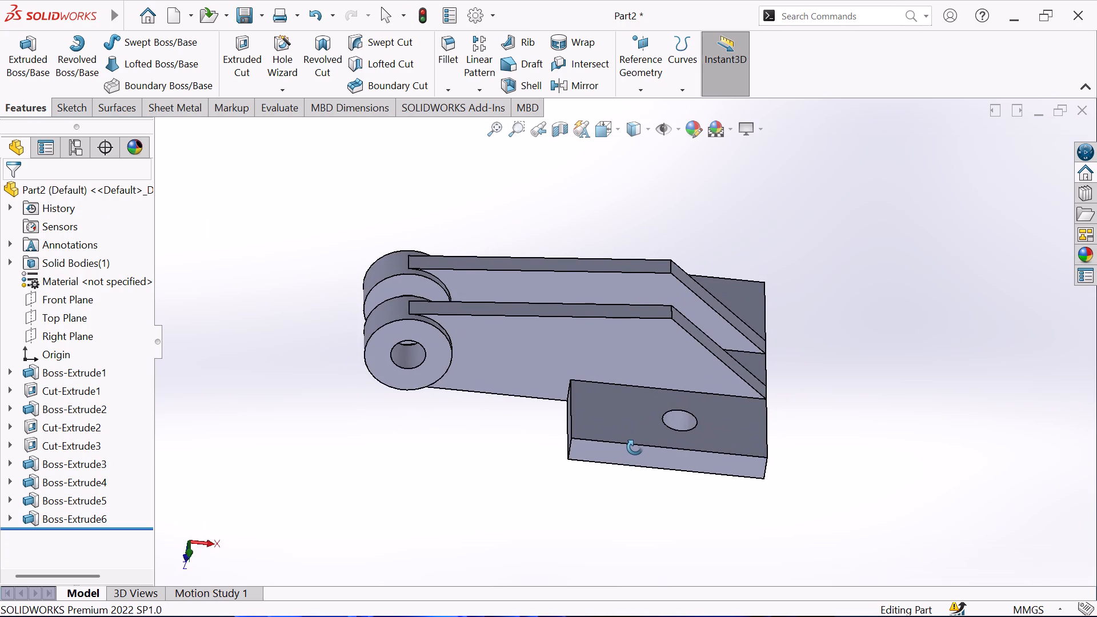
{"action": "middle_click_drag", "start_coordinate": [635, 447], "coordinate": [638, 444]}
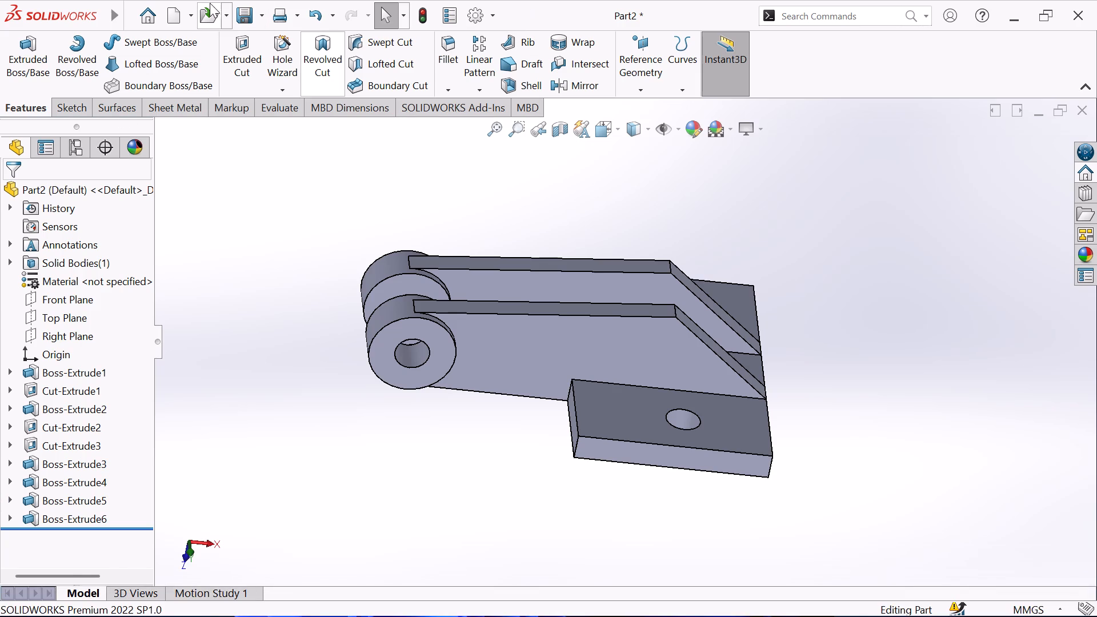
{"action": "scroll", "coordinate": [476, 399], "scroll_direction": "up", "scroll_amount": 2}
{"action": "middle_click_drag", "start_coordinate": [446, 331], "coordinate": [451, 523]}
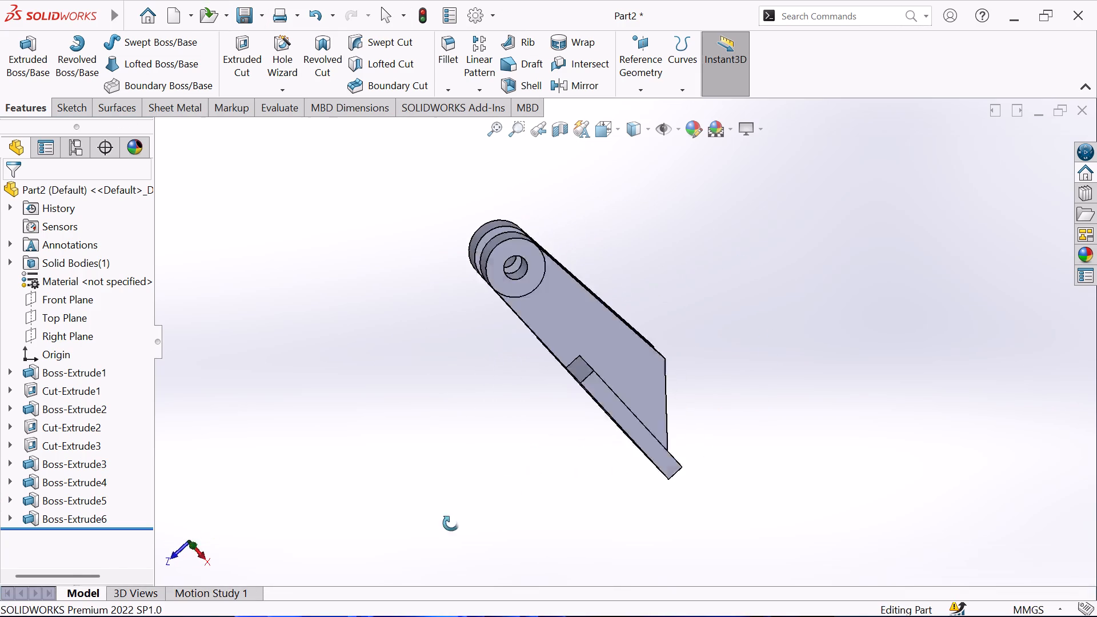
{"action": "middle_click_drag", "start_coordinate": [451, 523], "coordinate": [438, 489]}
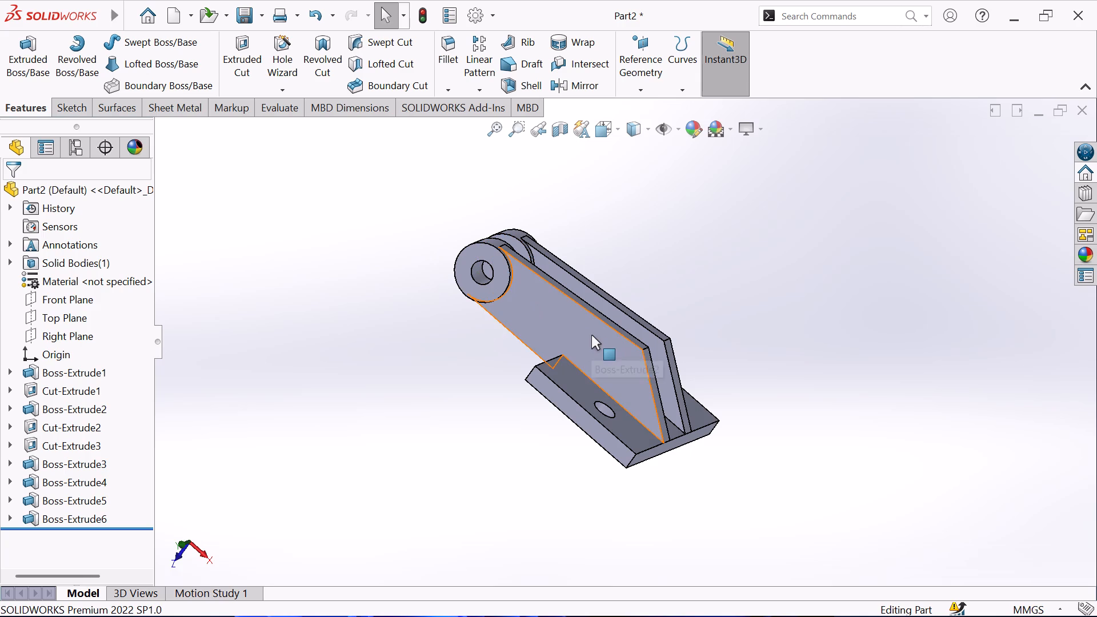
{"action": "scroll", "coordinate": [591, 334], "scroll_direction": "up", "scroll_amount": 1}
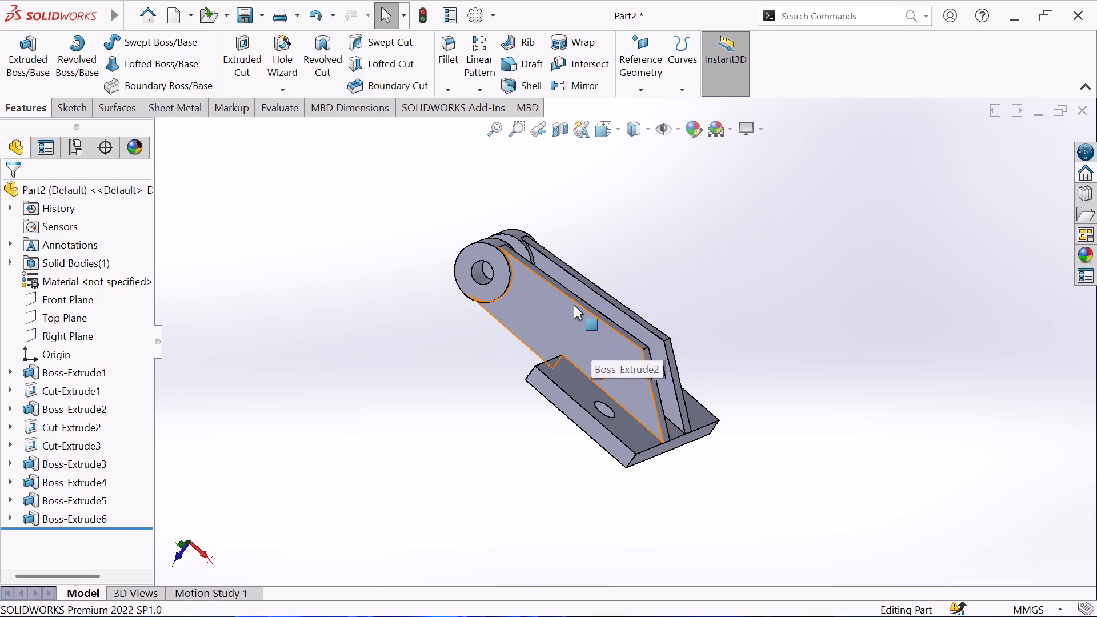
{"action": "middle_click_drag", "start_coordinate": [446, 257], "coordinate": [410, 406]}
{"action": "scroll", "coordinate": [604, 239], "scroll_direction": "down", "scroll_amount": 3}
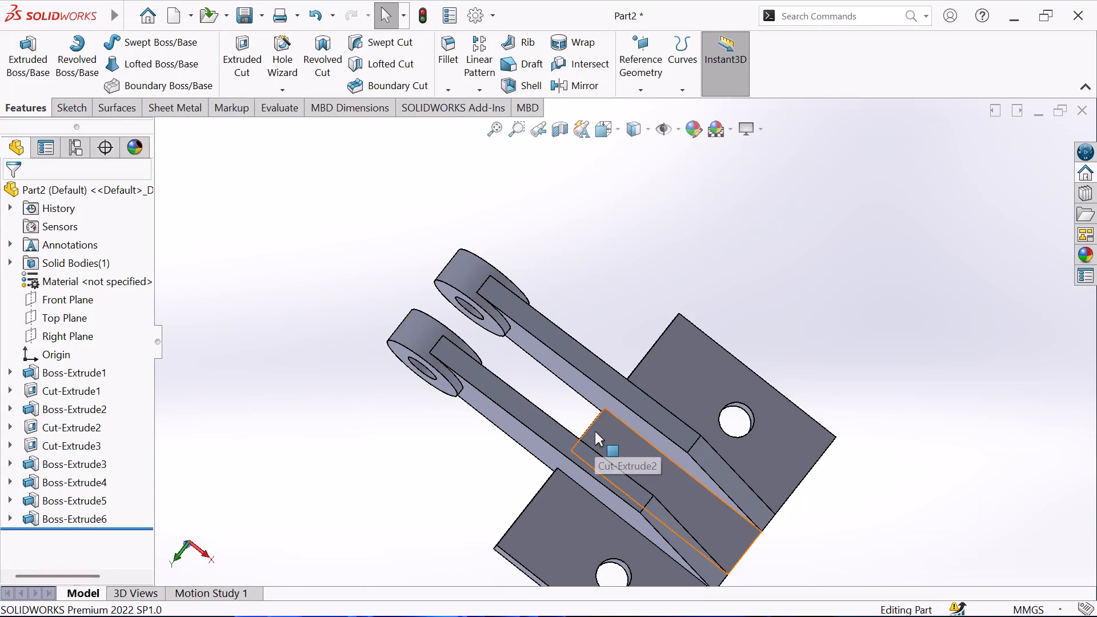
{"action": "scroll", "coordinate": [595, 431], "scroll_direction": "up", "scroll_amount": 2}
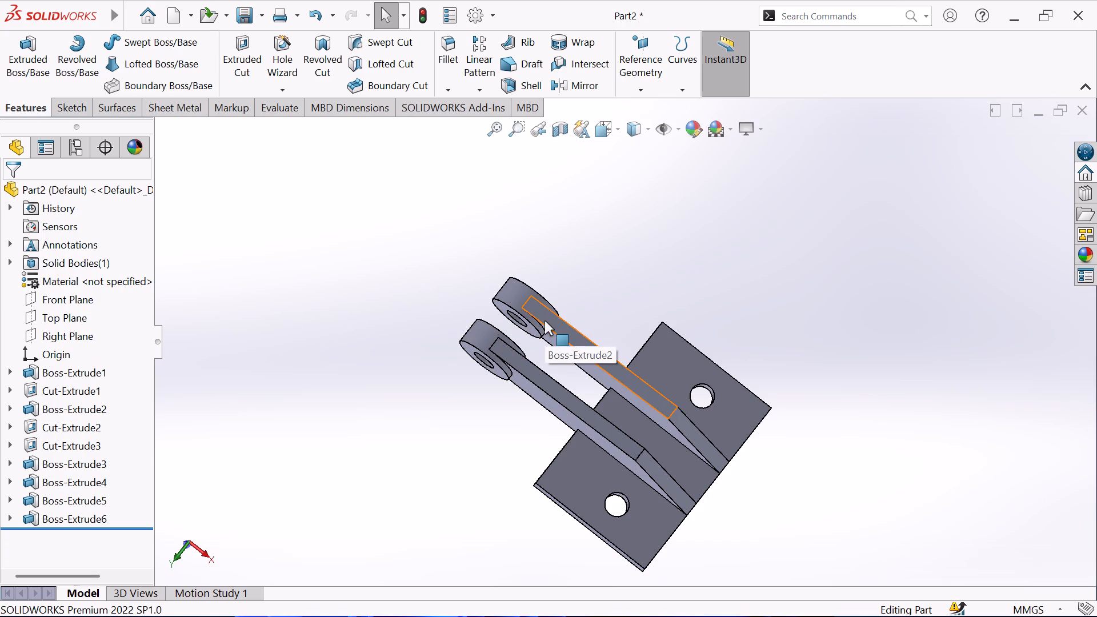
{"action": "scroll", "coordinate": [600, 322], "scroll_direction": "down", "scroll_amount": 1}
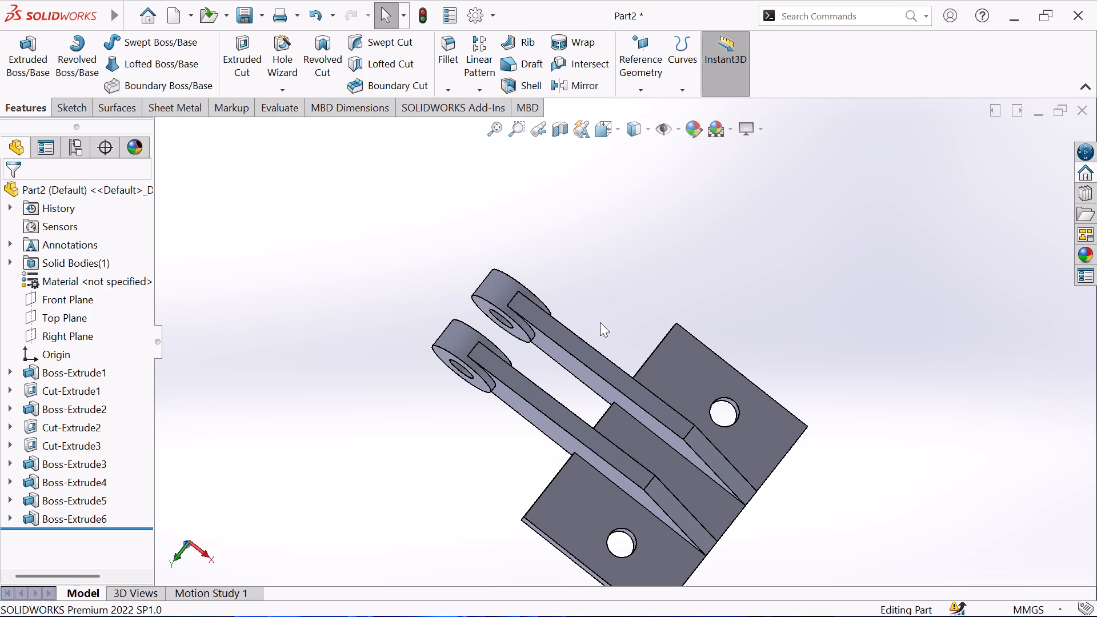
{"action": "scroll", "coordinate": [608, 422], "scroll_direction": "up", "scroll_amount": 1}
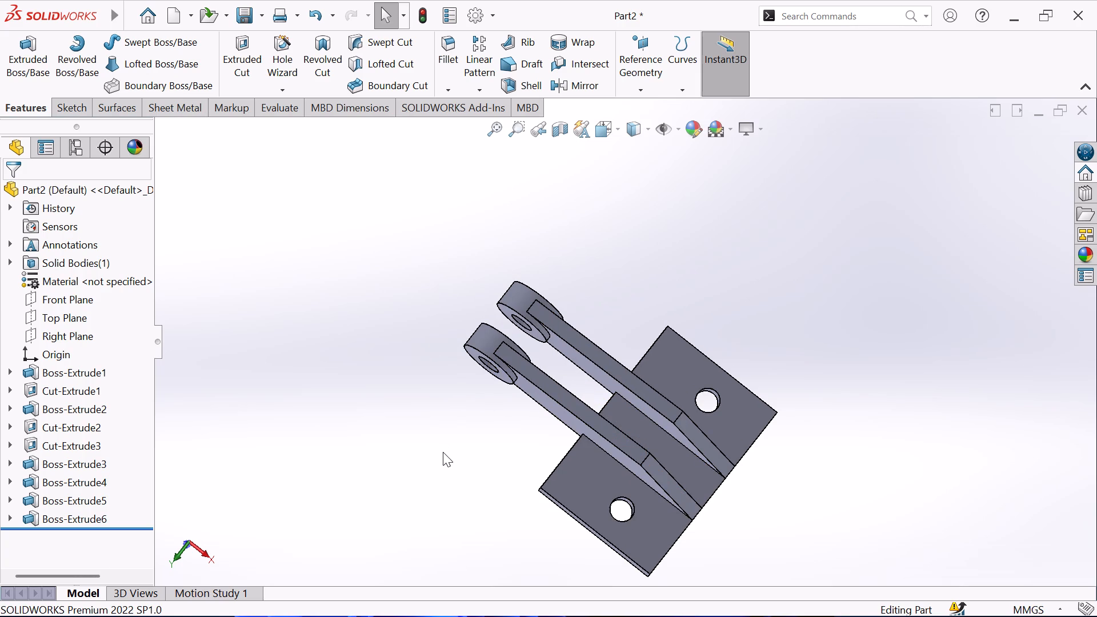
{"action": "middle_click_drag", "start_coordinate": [443, 451], "coordinate": [443, 451]}
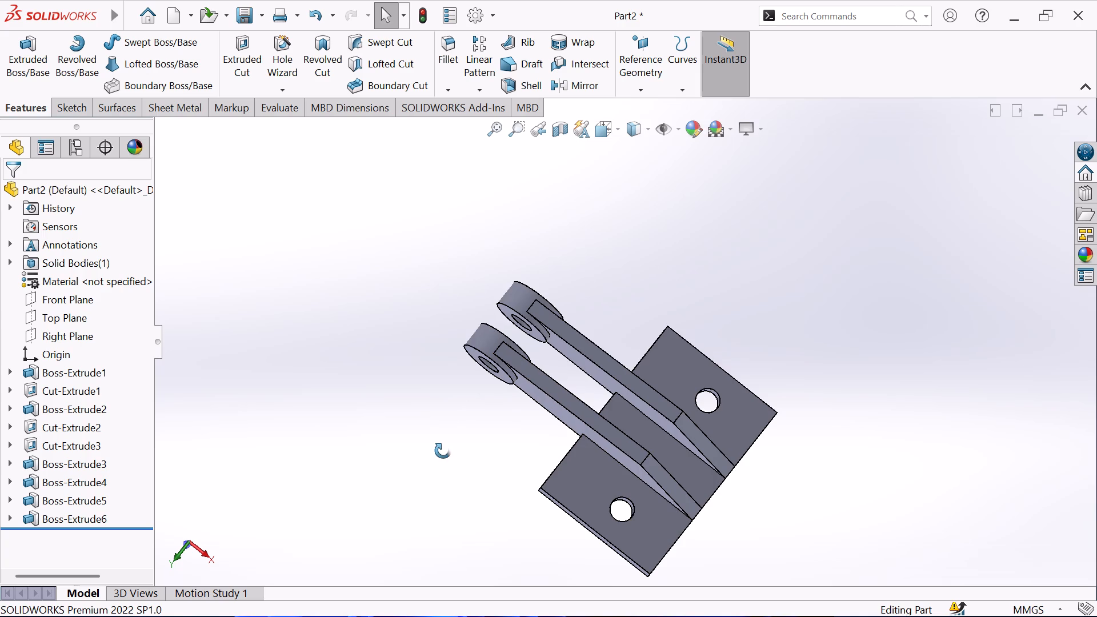
{"action": "middle_click_drag", "start_coordinate": [443, 451], "coordinate": [527, 336]}
{"action": "scroll", "coordinate": [621, 404], "scroll_direction": "down", "scroll_amount": 1}
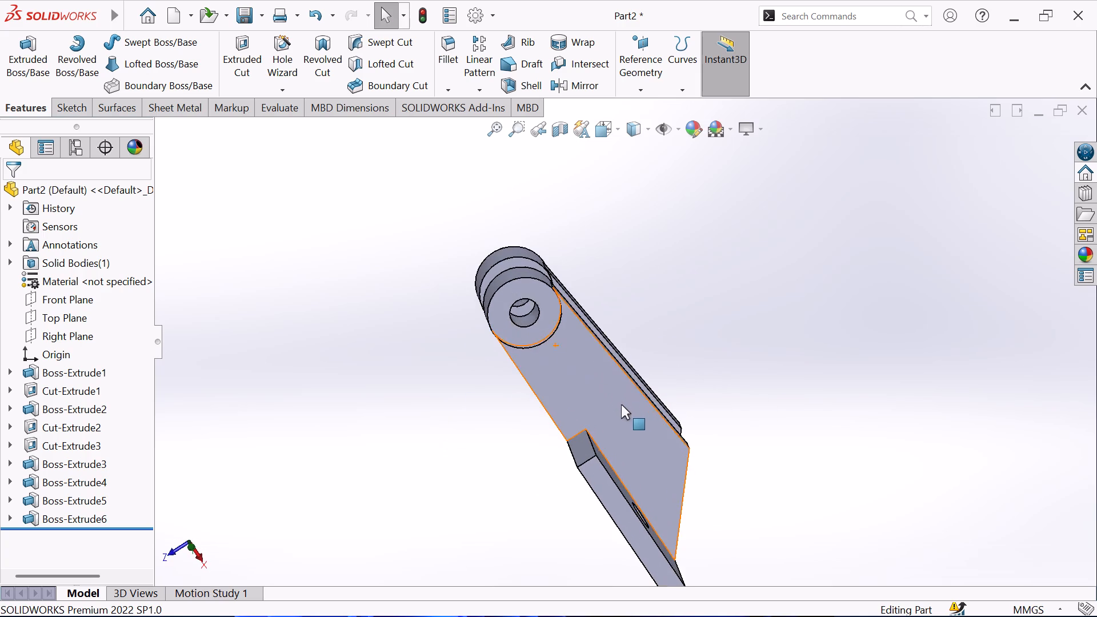
{"action": "scroll", "coordinate": [621, 404], "scroll_direction": "down", "scroll_amount": 1}
{"action": "middle_click_drag", "start_coordinate": [462, 375], "coordinate": [317, 517]}
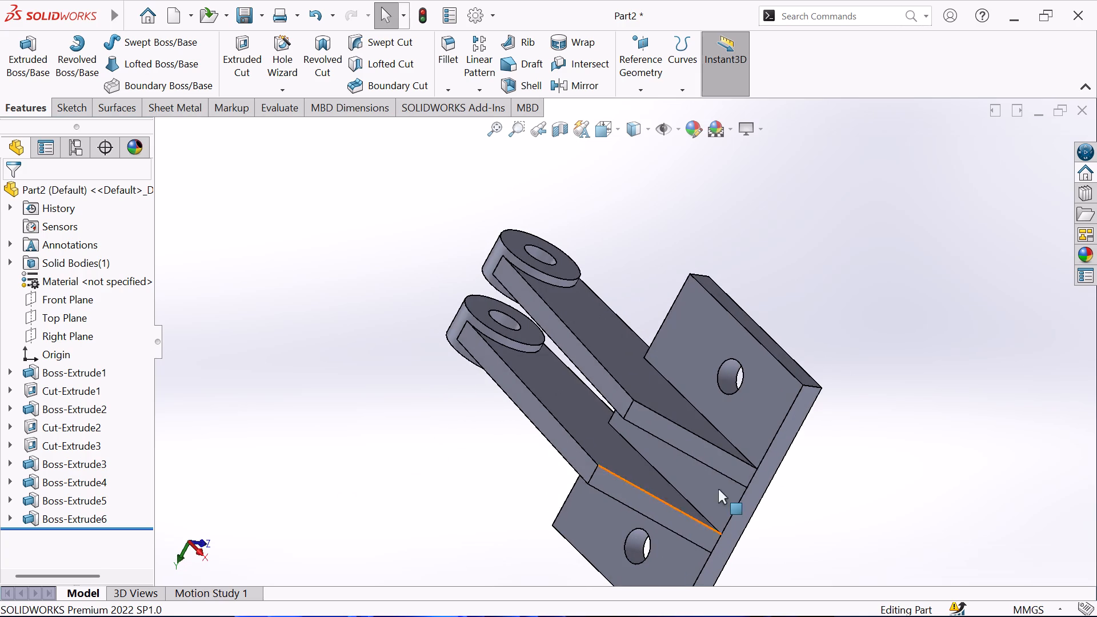
{"action": "middle_click_drag", "start_coordinate": [728, 469], "coordinate": [787, 205]}
{"action": "scroll", "coordinate": [429, 481], "scroll_direction": "up", "scroll_amount": 1}
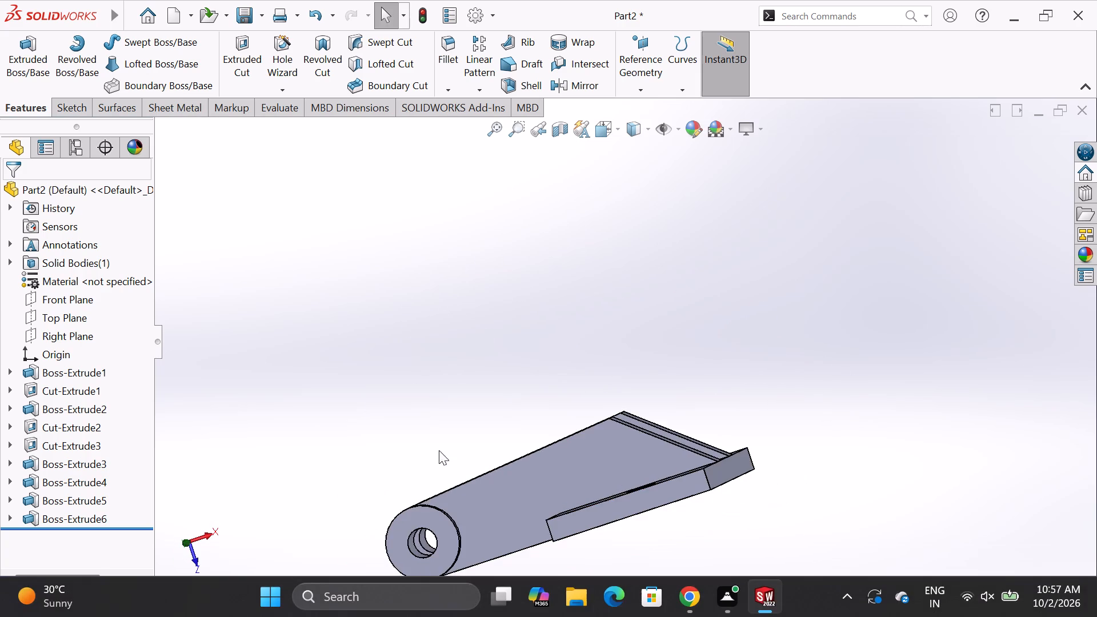
{"action": "scroll", "coordinate": [451, 457], "scroll_direction": "up", "scroll_amount": 1}
{"action": "middle_click_drag", "start_coordinate": [582, 505], "coordinate": [609, 467]}
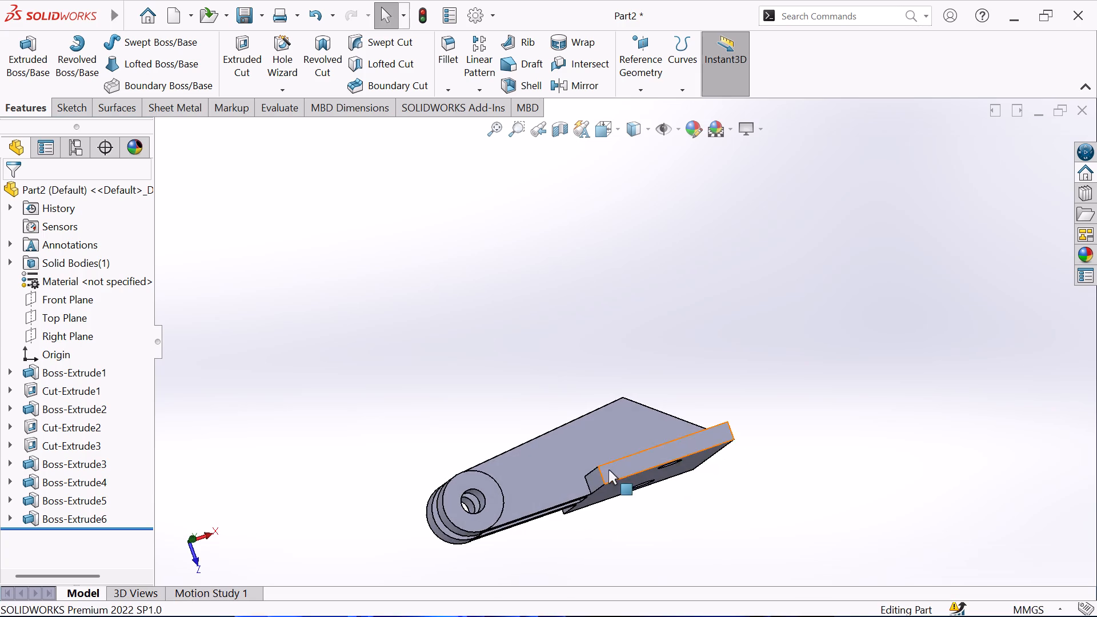
{"action": "scroll", "coordinate": [608, 471], "scroll_direction": "down", "scroll_amount": 2}
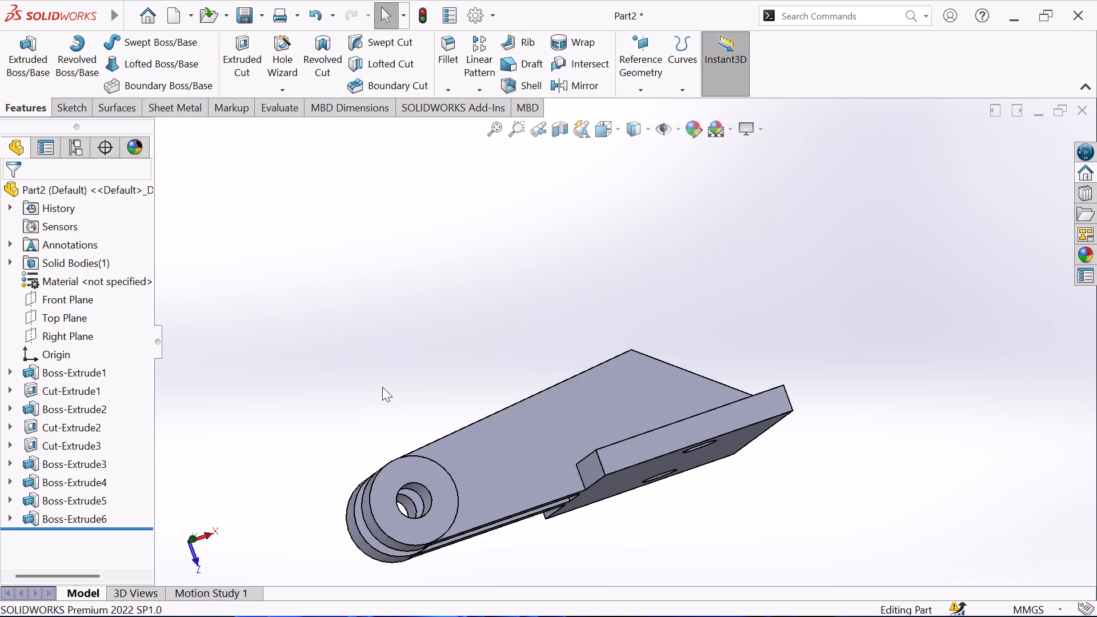
{"action": "middle_click_drag", "start_coordinate": [382, 384], "coordinate": [349, 439]}
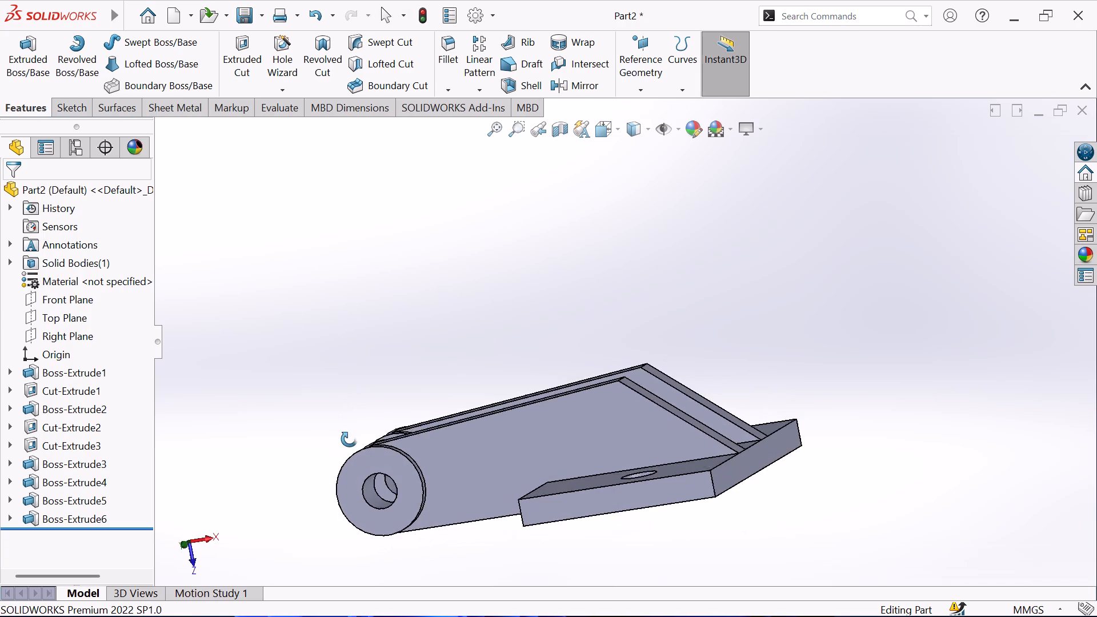
{"action": "middle_click_drag", "start_coordinate": [349, 439], "coordinate": [373, 429]}
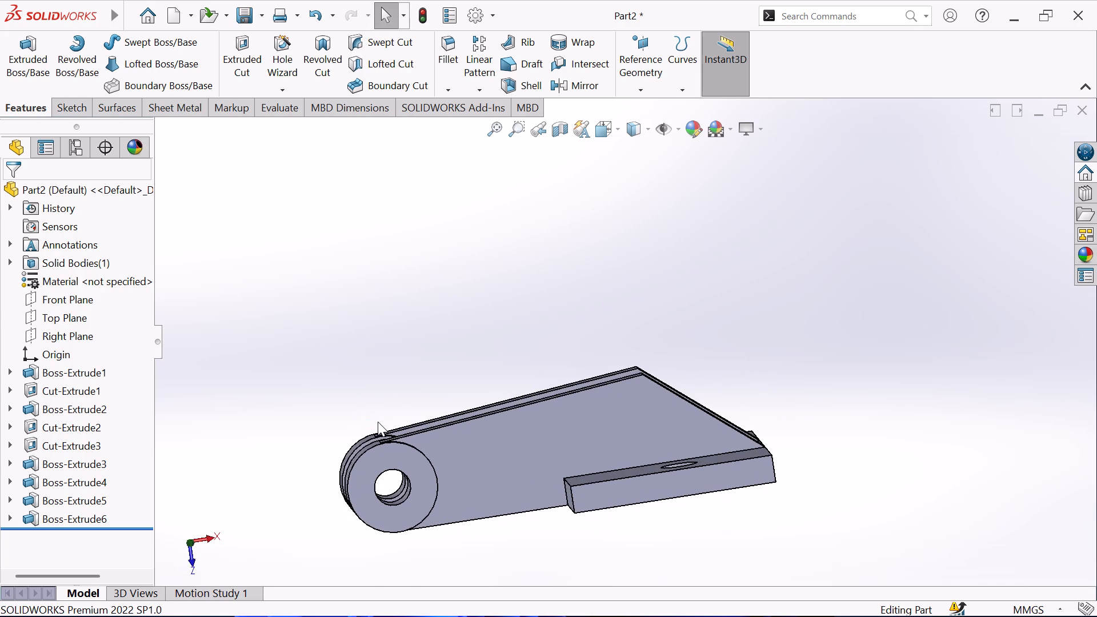
{"action": "key", "text": "ctrl+7"}
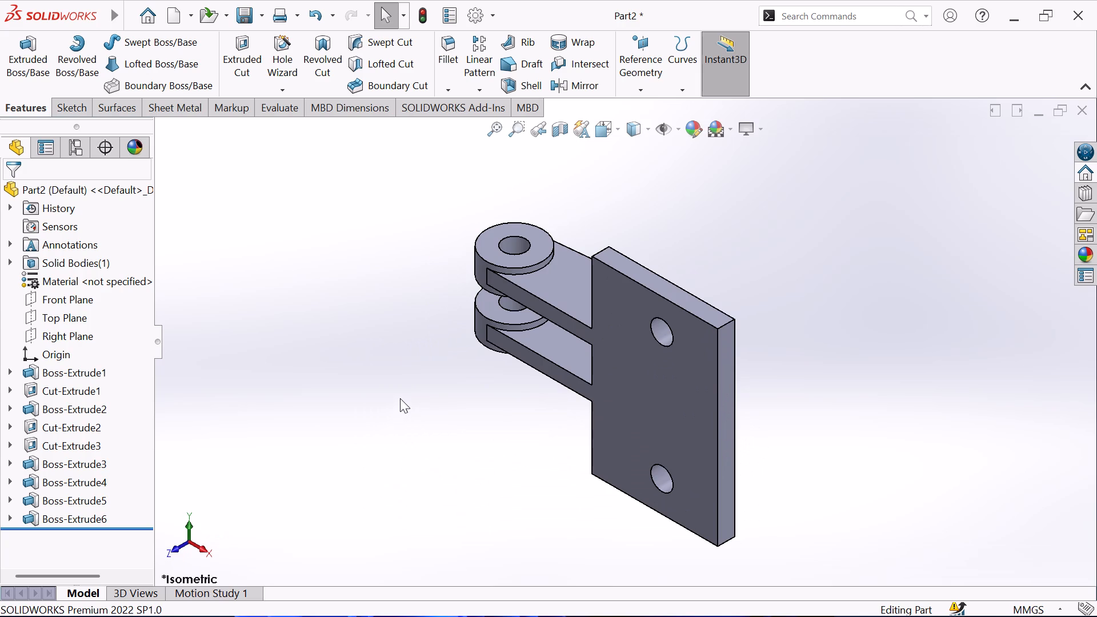
{"action": "middle_click_drag", "start_coordinate": [399, 283], "coordinate": [293, 504]}
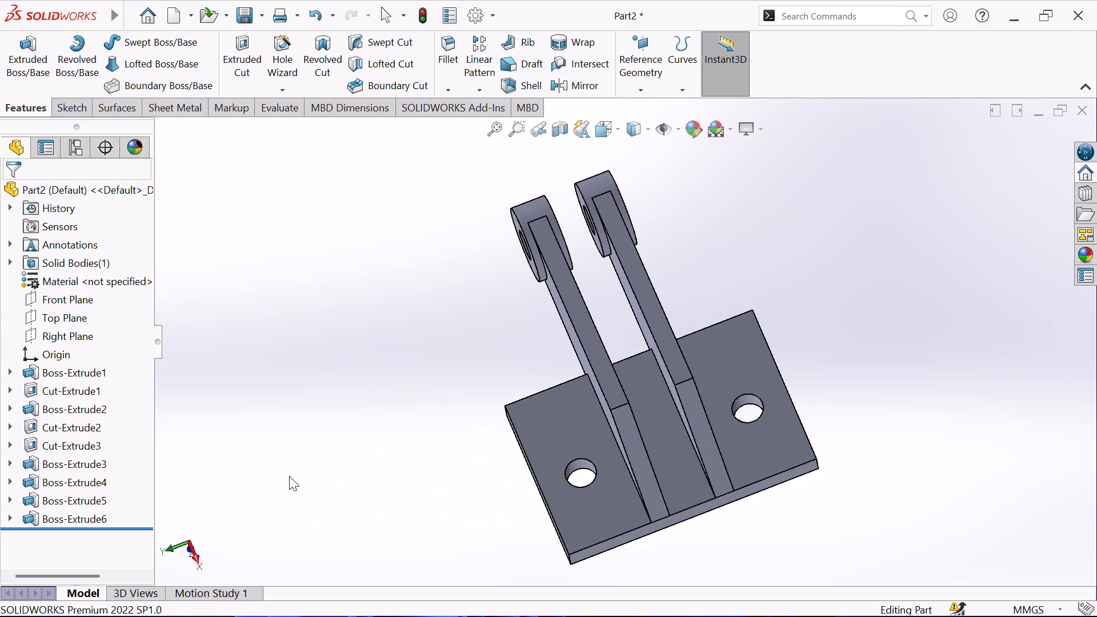
{"action": "scroll", "coordinate": [289, 451], "scroll_direction": "up", "scroll_amount": 1}
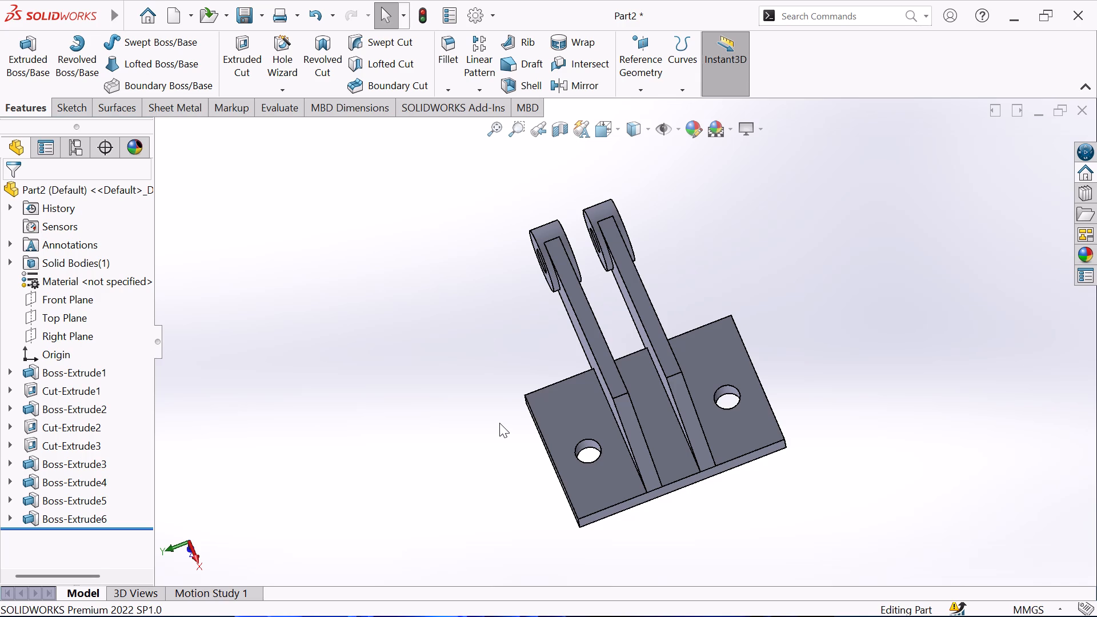
{"action": "scroll", "coordinate": [499, 423], "scroll_direction": "up", "scroll_amount": 1}
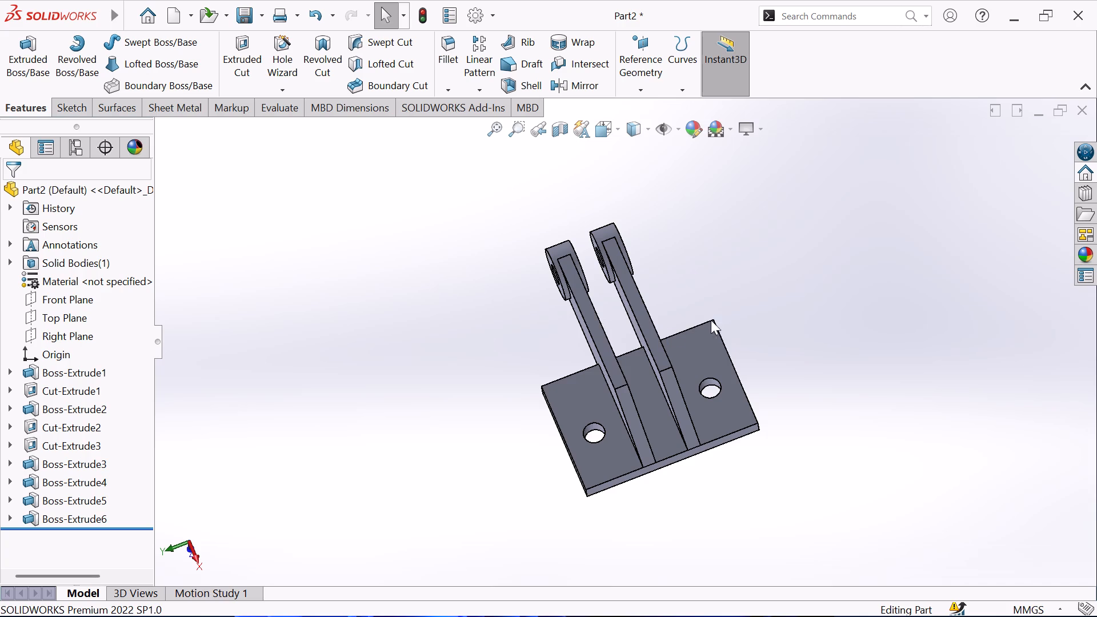
{"action": "scroll", "coordinate": [525, 462], "scroll_direction": "up", "scroll_amount": 1}
{"action": "middle_click_drag", "start_coordinate": [460, 470], "coordinate": [696, 414]}
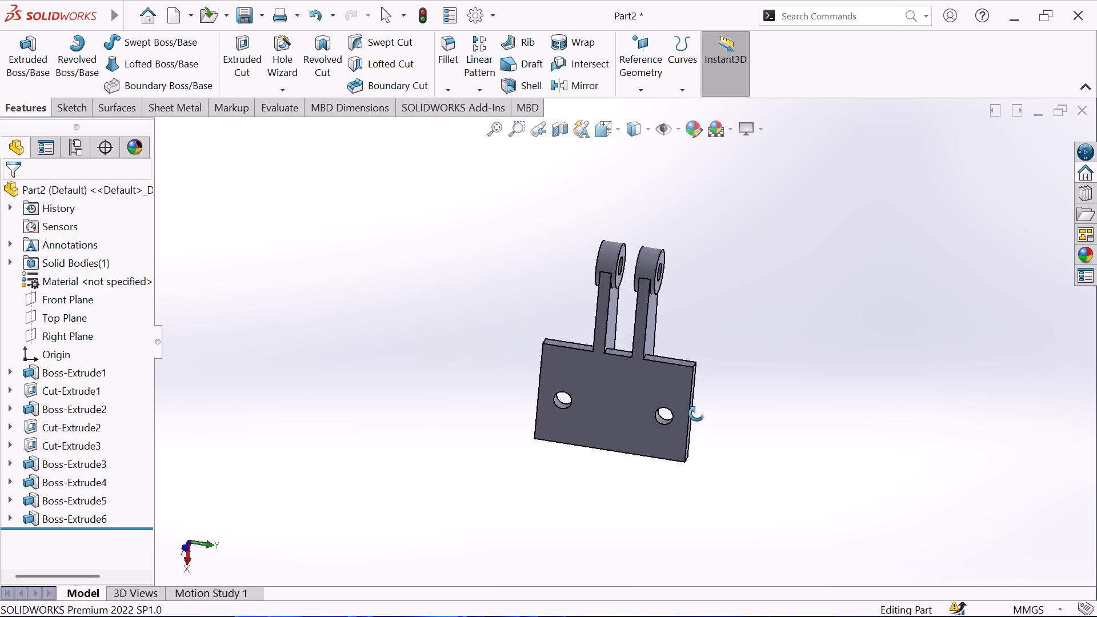
{"action": "middle_click_drag", "start_coordinate": [696, 414], "coordinate": [718, 532]}
{"action": "middle_click_drag", "start_coordinate": [660, 338], "coordinate": [734, 563]}
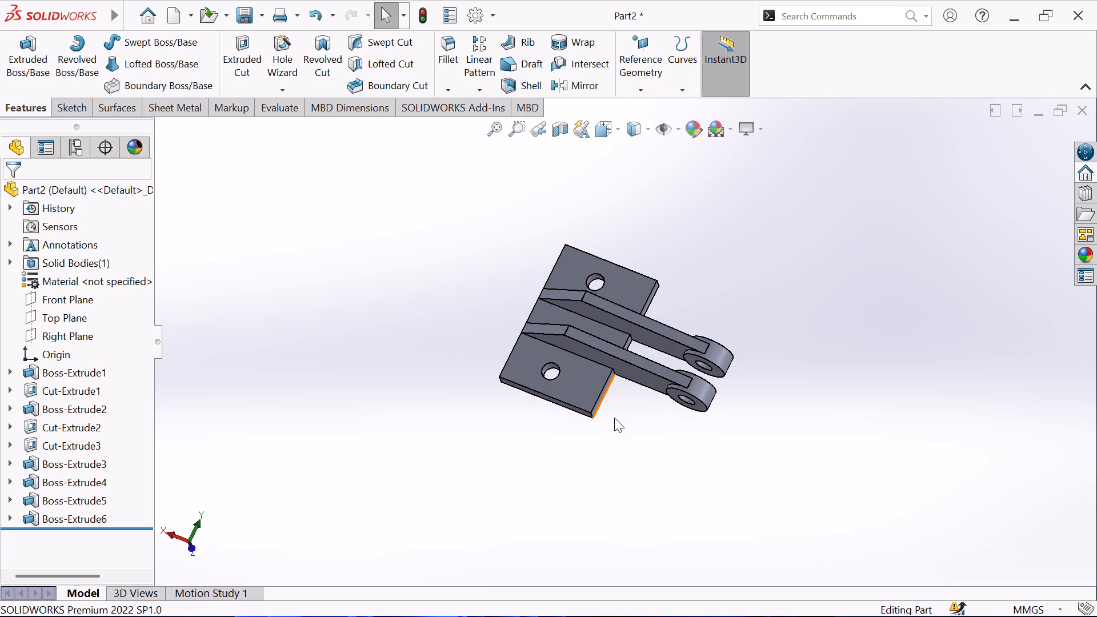
Examine the bracket from the side, underside, lug end and above, checking the plate, both lugs and their bores.
{"action": "middle_click_drag", "start_coordinate": [621, 429], "coordinate": [652, 346]}
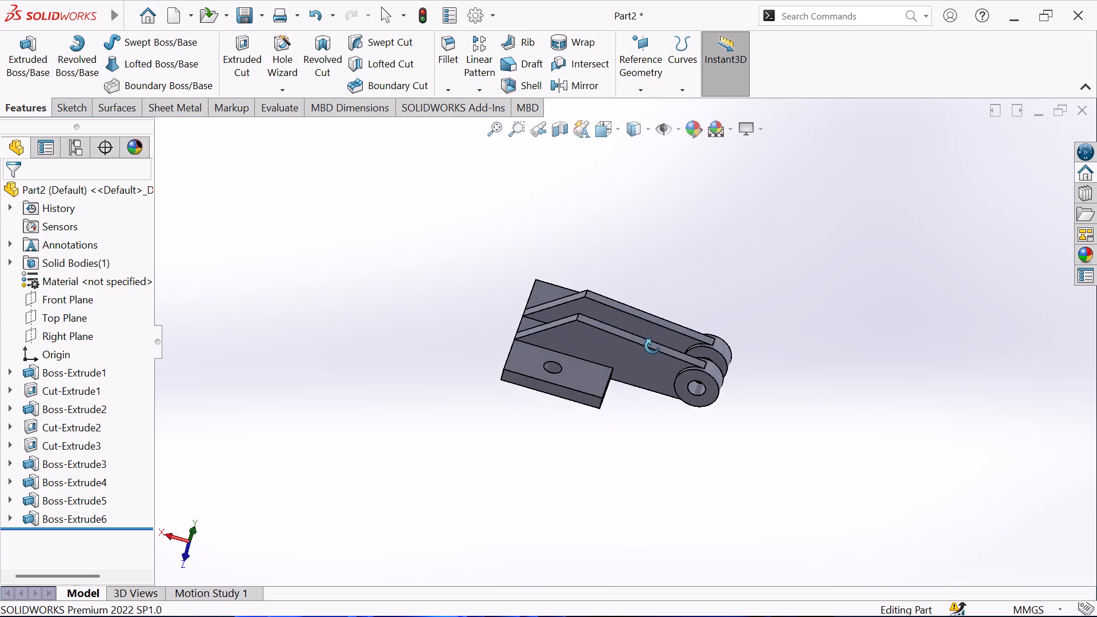
{"action": "middle_click_drag", "start_coordinate": [652, 346], "coordinate": [663, 299]}
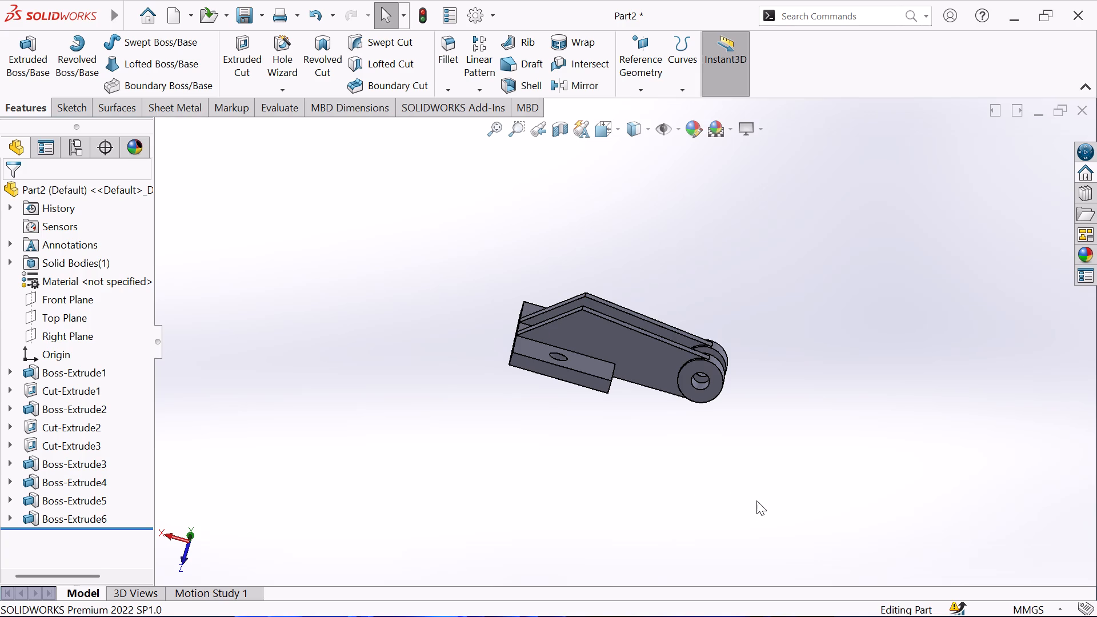
{"action": "middle_click_drag", "start_coordinate": [637, 416], "coordinate": [653, 354]}
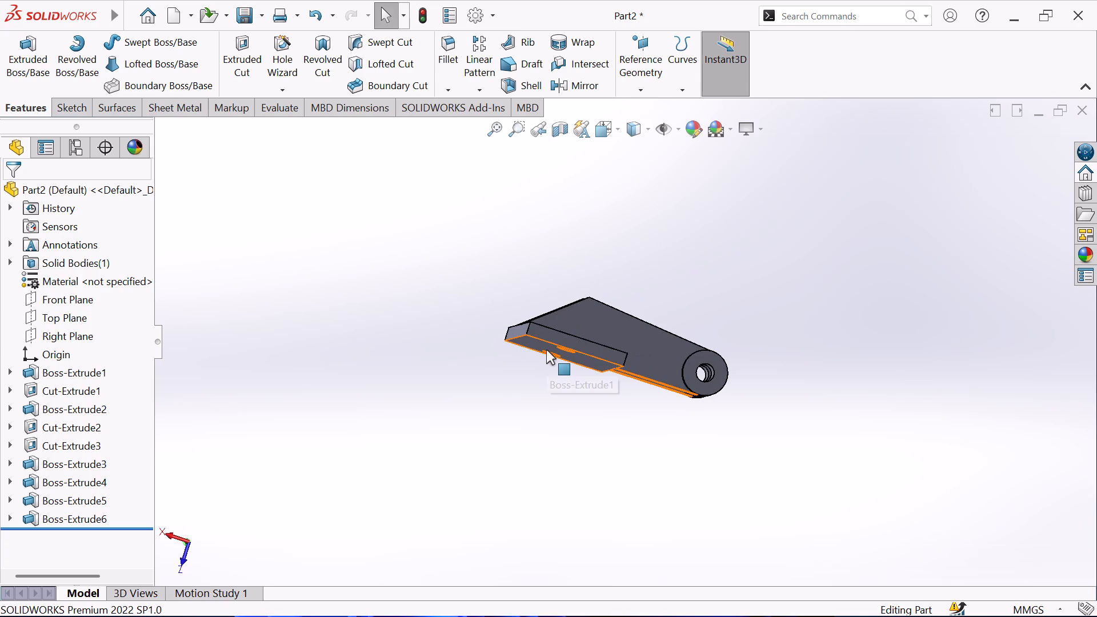
{"action": "scroll", "coordinate": [546, 350], "scroll_direction": "down", "scroll_amount": 2}
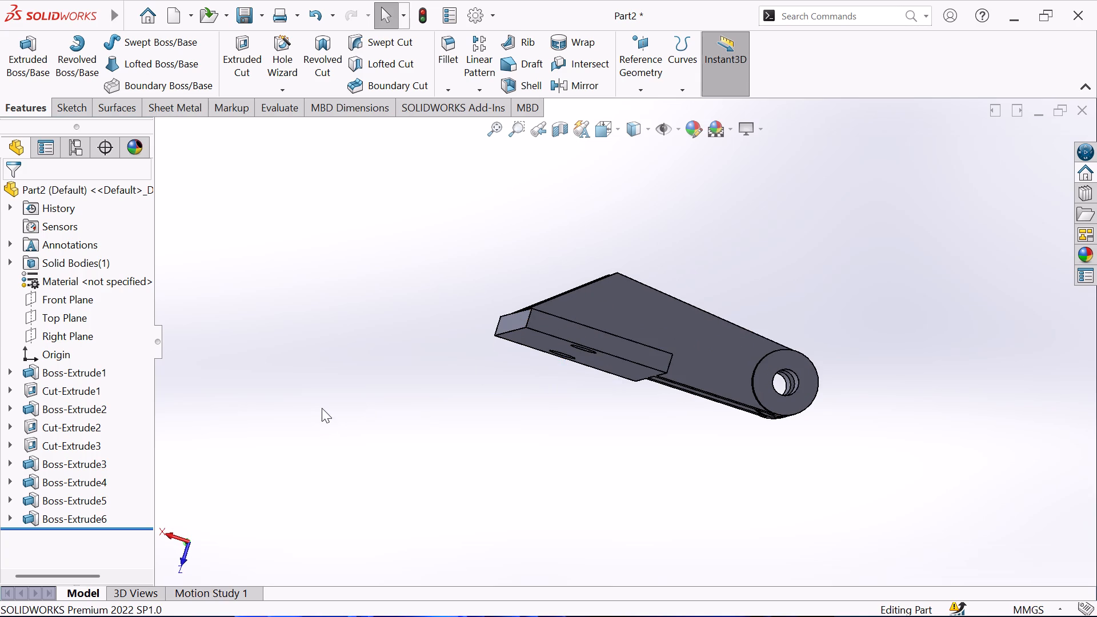
{"action": "middle_click_drag", "start_coordinate": [324, 408], "coordinate": [607, 563]}
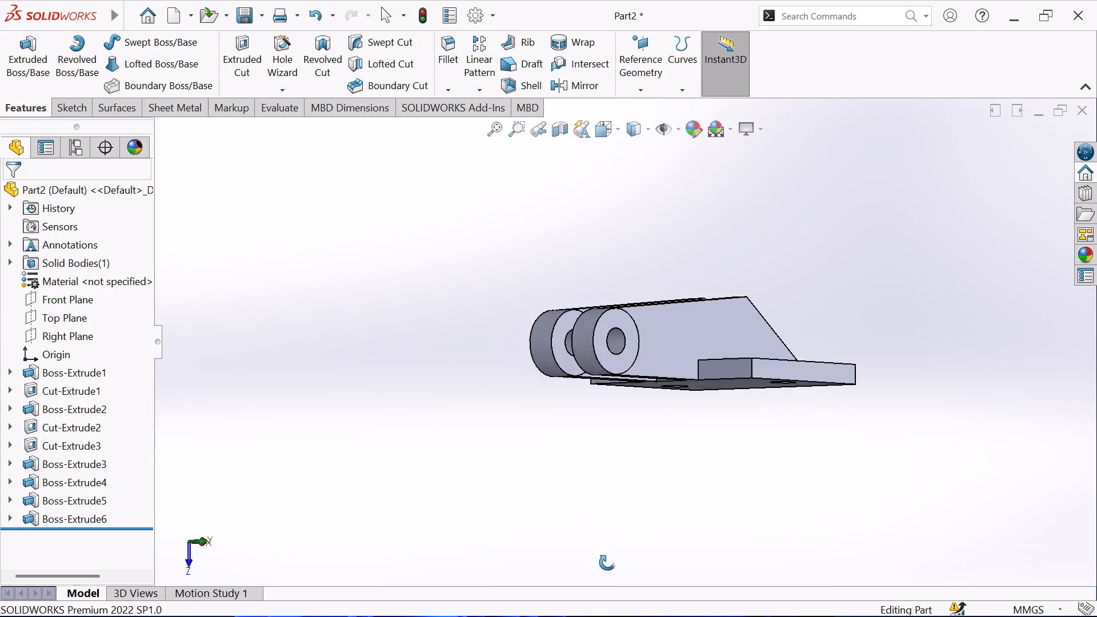
{"action": "middle_click_drag", "start_coordinate": [607, 563], "coordinate": [609, 566]}
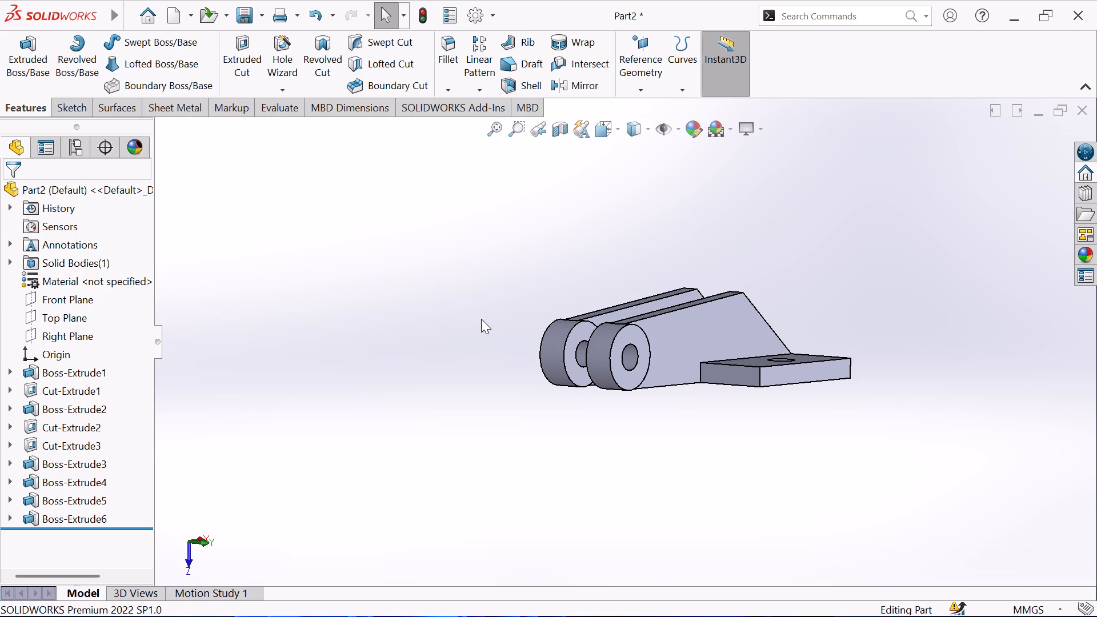
{"action": "middle_click_drag", "start_coordinate": [481, 318], "coordinate": [526, 411]}
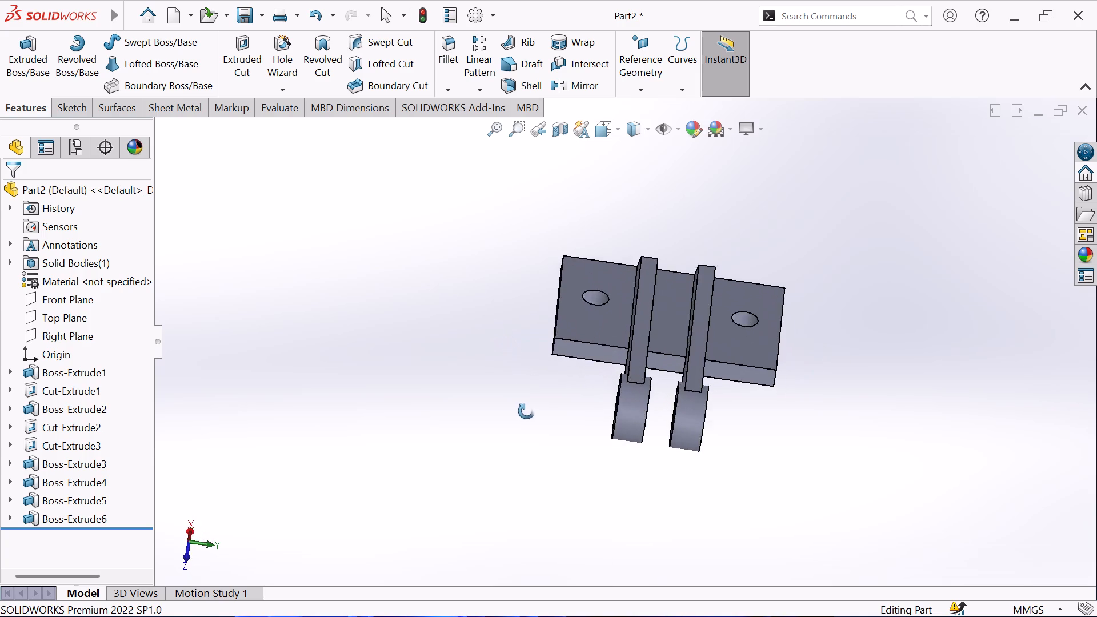
{"action": "middle_click_drag", "start_coordinate": [526, 411], "coordinate": [508, 486]}
{"action": "scroll", "coordinate": [508, 486], "scroll_direction": "up", "scroll_amount": 1}
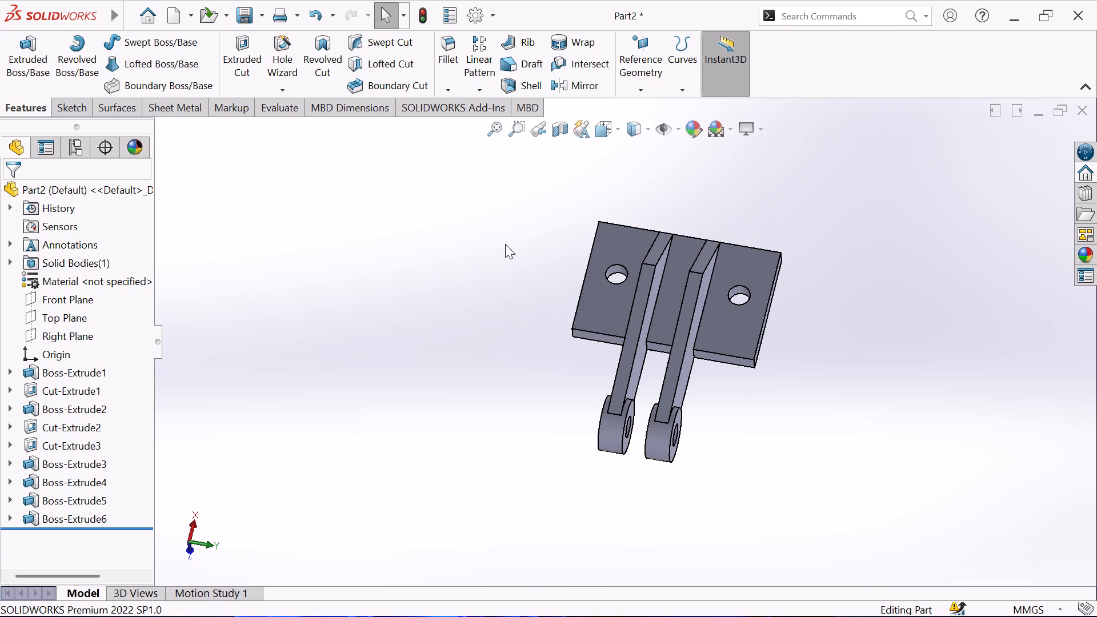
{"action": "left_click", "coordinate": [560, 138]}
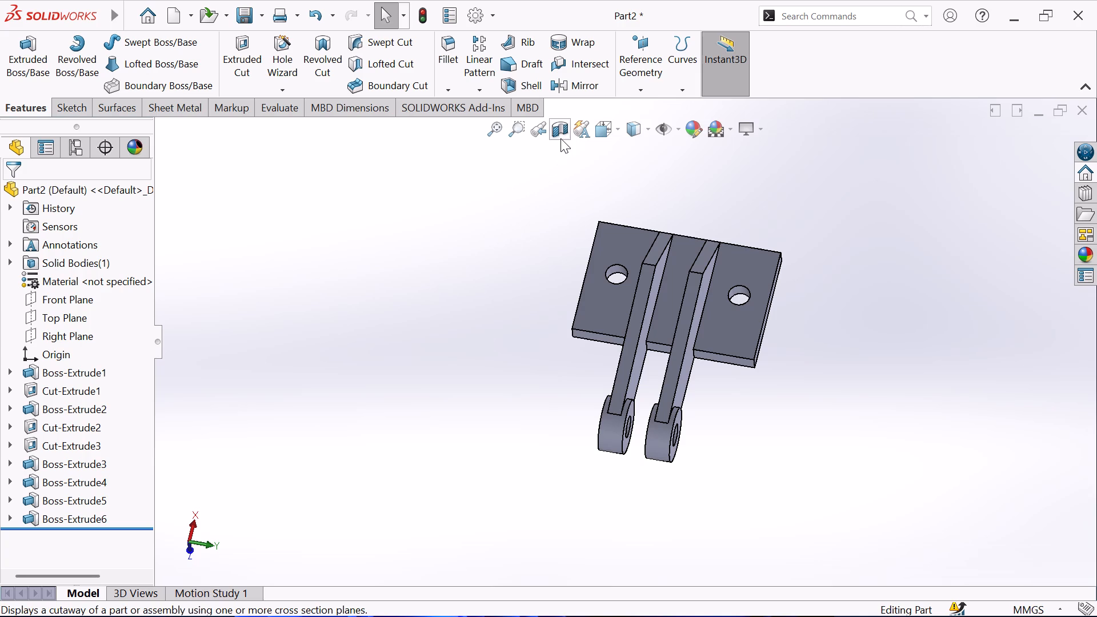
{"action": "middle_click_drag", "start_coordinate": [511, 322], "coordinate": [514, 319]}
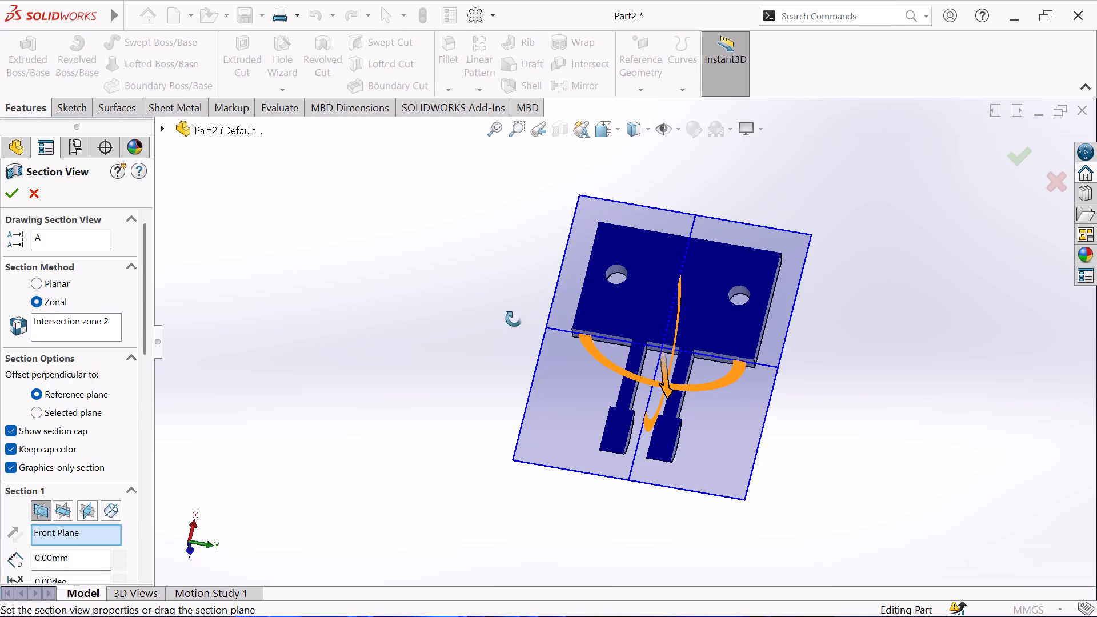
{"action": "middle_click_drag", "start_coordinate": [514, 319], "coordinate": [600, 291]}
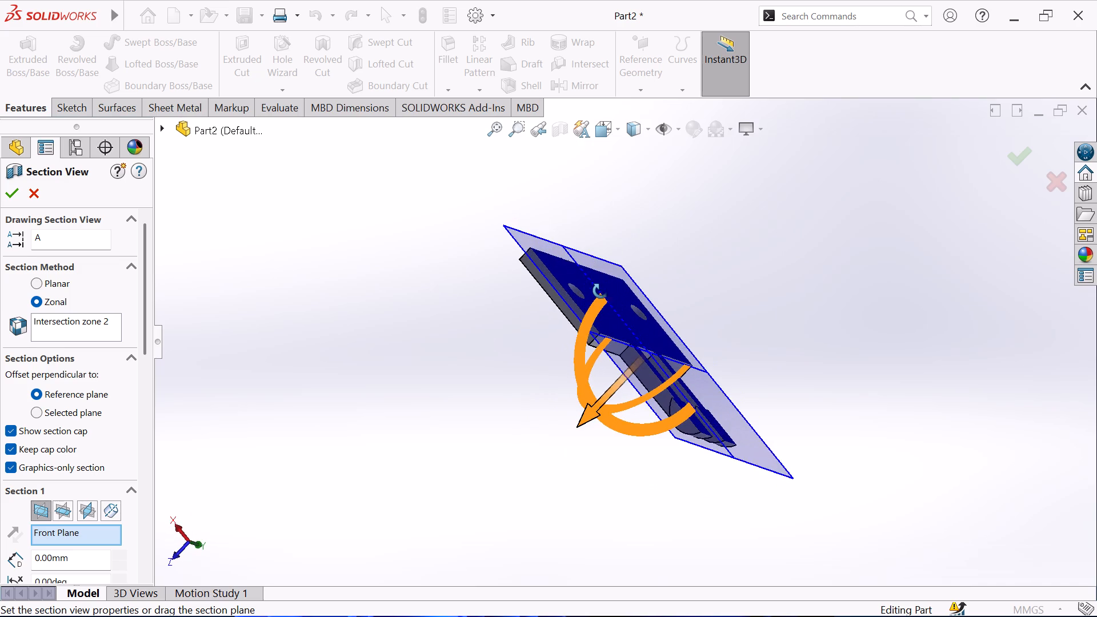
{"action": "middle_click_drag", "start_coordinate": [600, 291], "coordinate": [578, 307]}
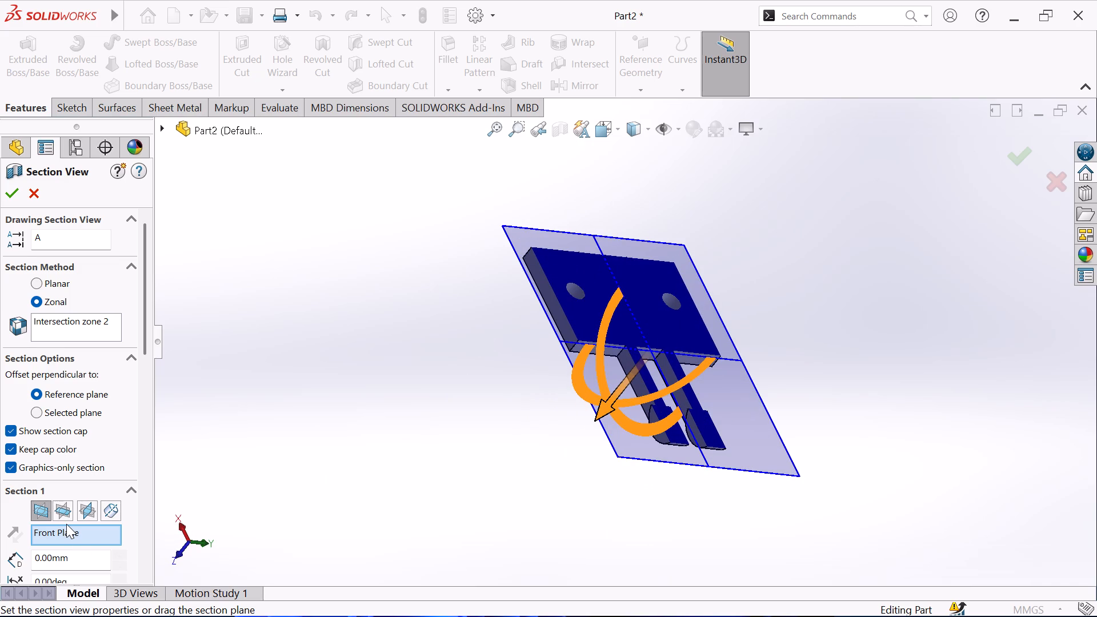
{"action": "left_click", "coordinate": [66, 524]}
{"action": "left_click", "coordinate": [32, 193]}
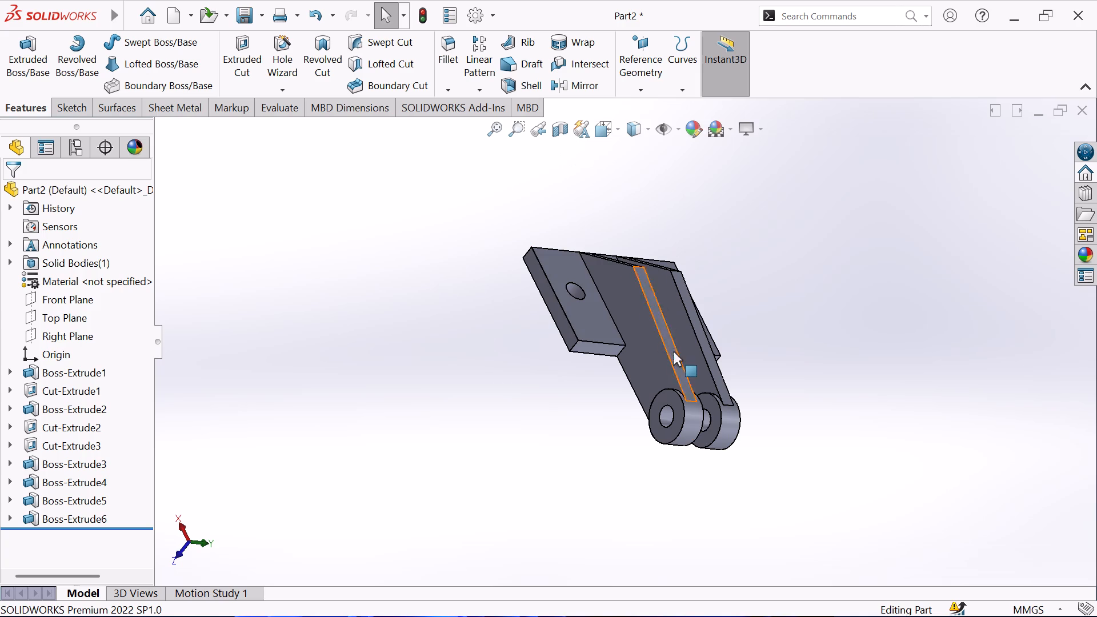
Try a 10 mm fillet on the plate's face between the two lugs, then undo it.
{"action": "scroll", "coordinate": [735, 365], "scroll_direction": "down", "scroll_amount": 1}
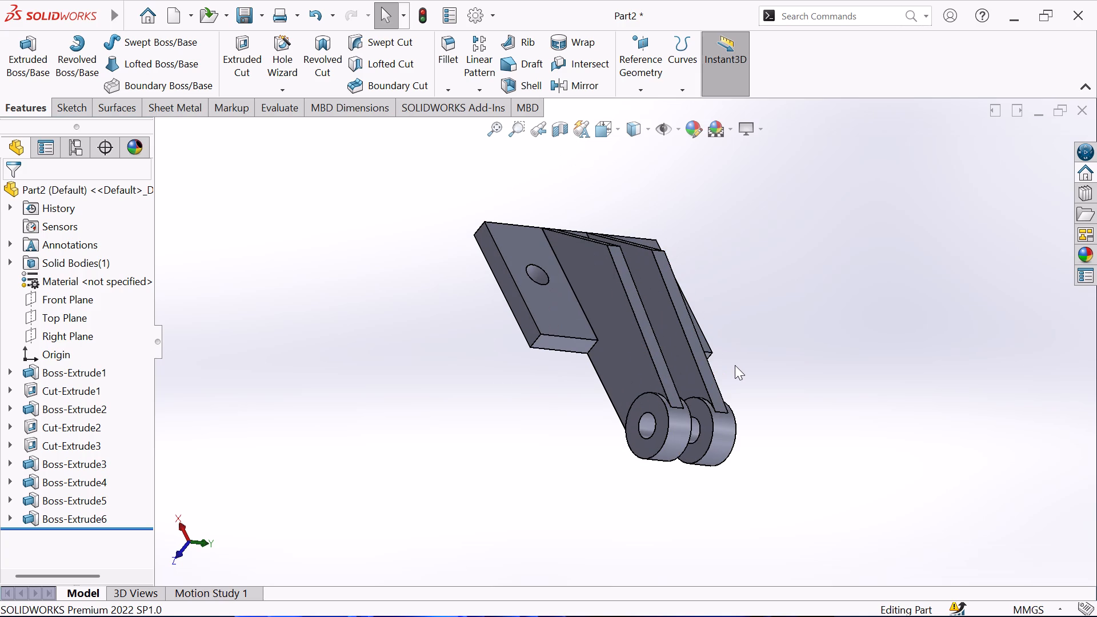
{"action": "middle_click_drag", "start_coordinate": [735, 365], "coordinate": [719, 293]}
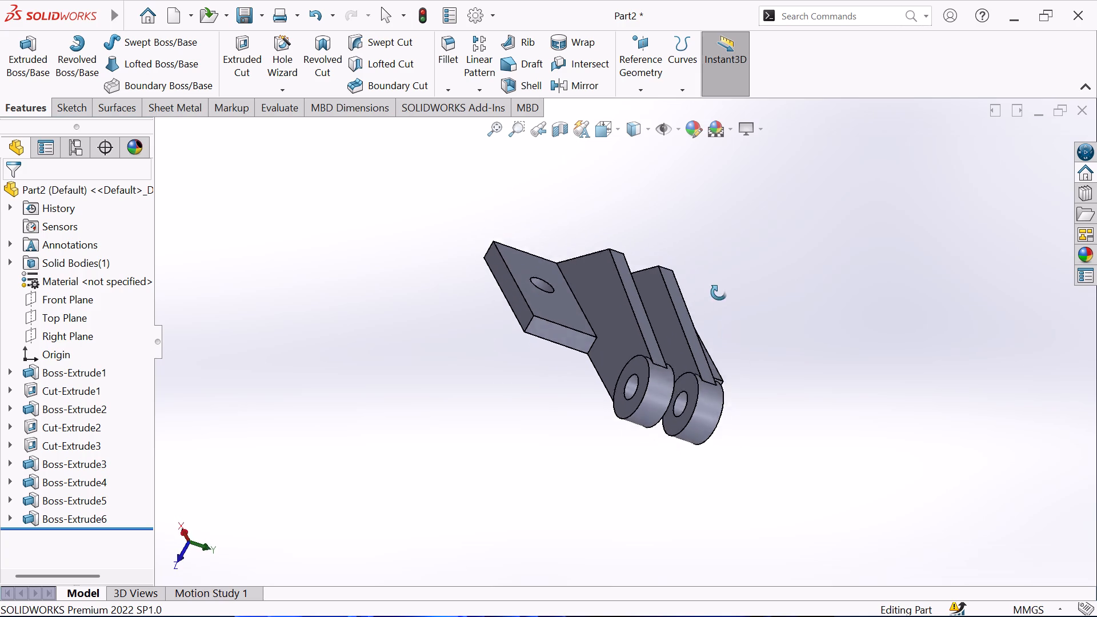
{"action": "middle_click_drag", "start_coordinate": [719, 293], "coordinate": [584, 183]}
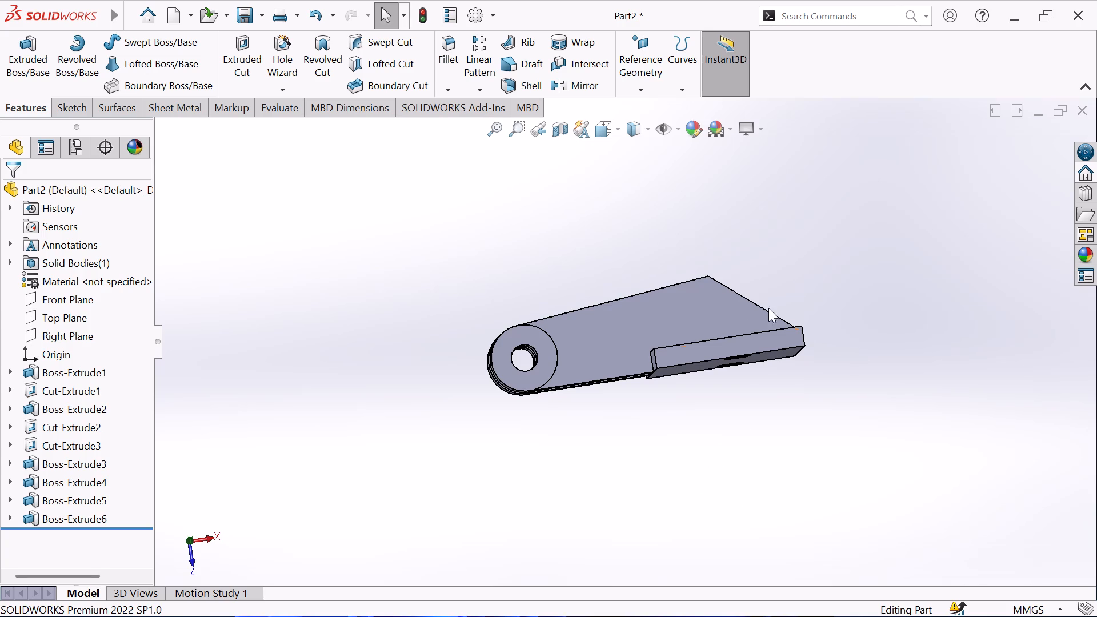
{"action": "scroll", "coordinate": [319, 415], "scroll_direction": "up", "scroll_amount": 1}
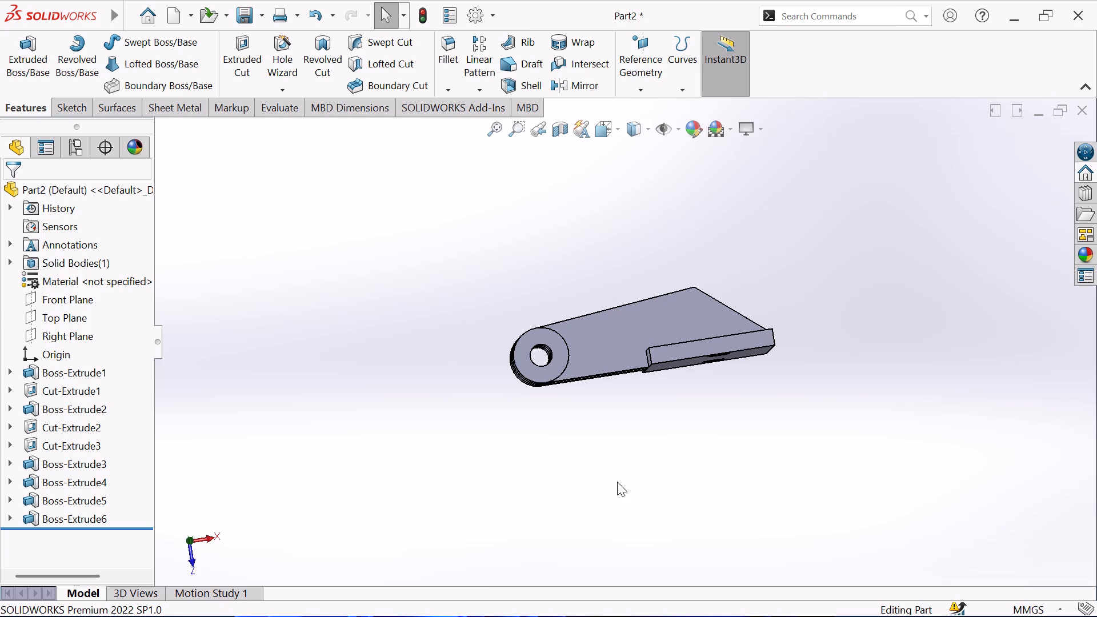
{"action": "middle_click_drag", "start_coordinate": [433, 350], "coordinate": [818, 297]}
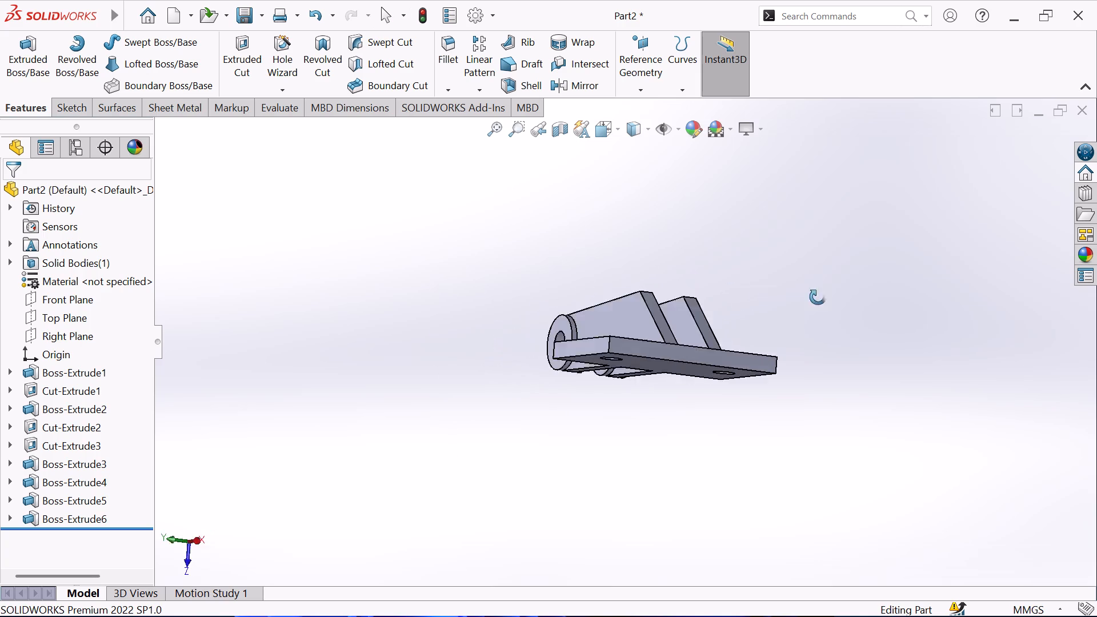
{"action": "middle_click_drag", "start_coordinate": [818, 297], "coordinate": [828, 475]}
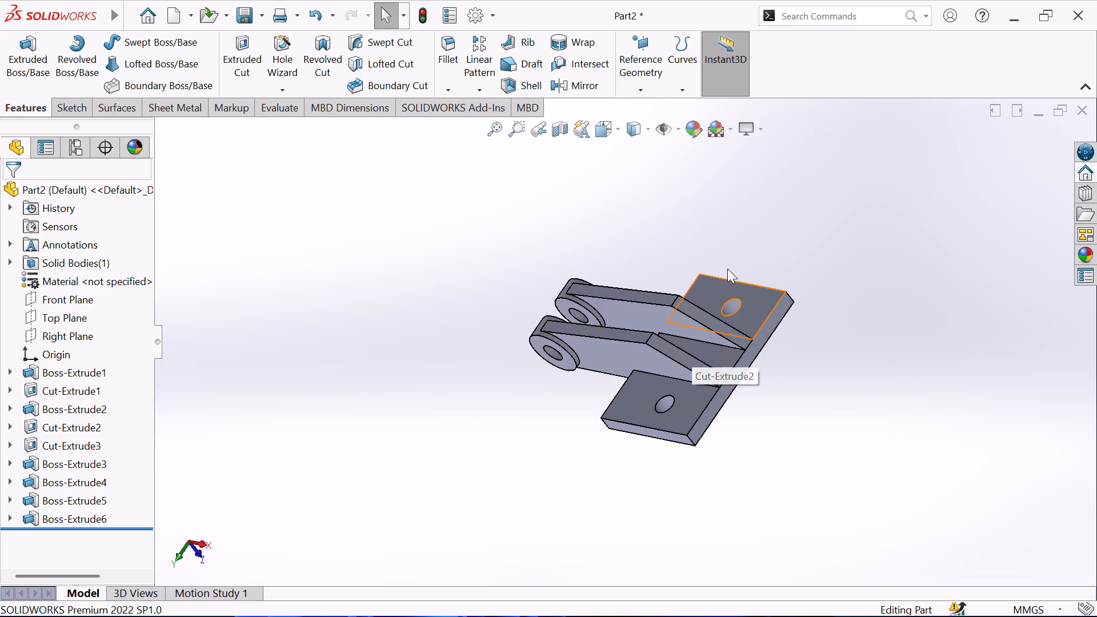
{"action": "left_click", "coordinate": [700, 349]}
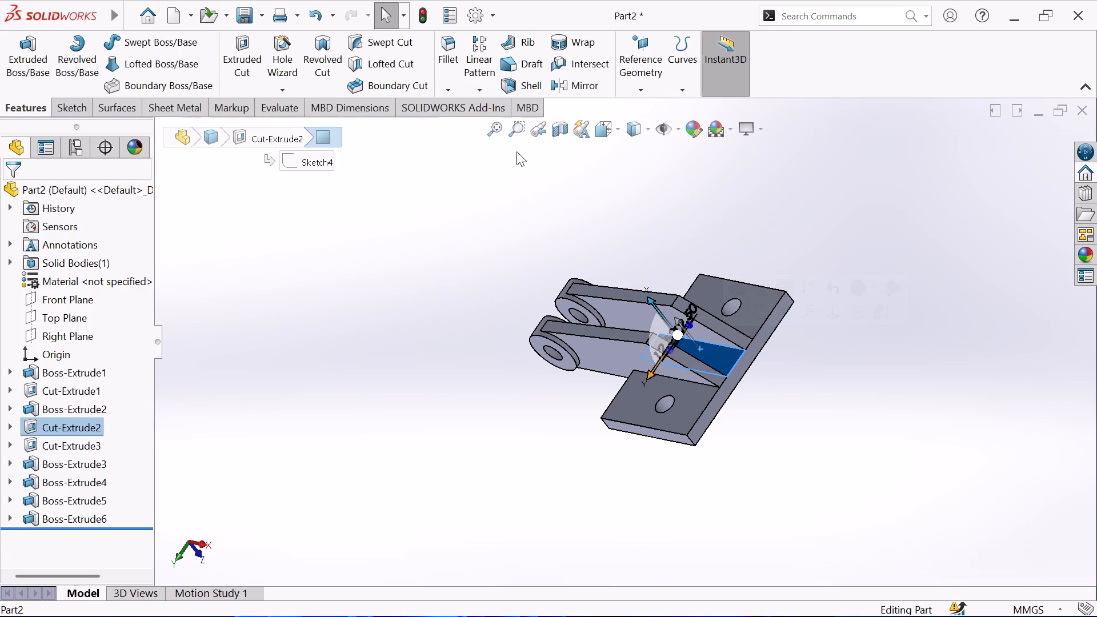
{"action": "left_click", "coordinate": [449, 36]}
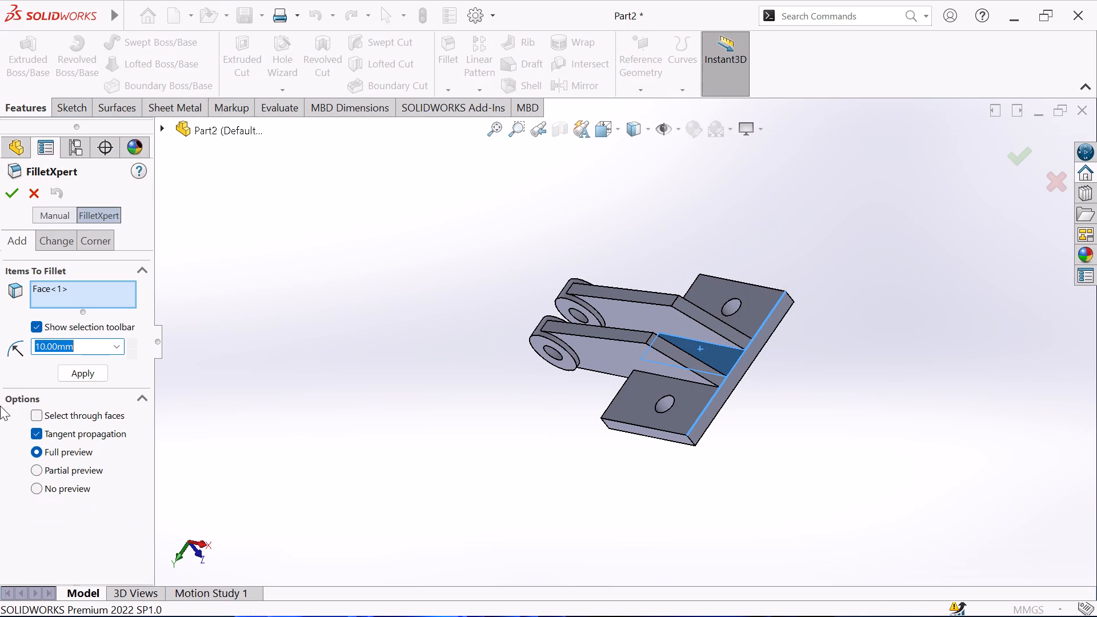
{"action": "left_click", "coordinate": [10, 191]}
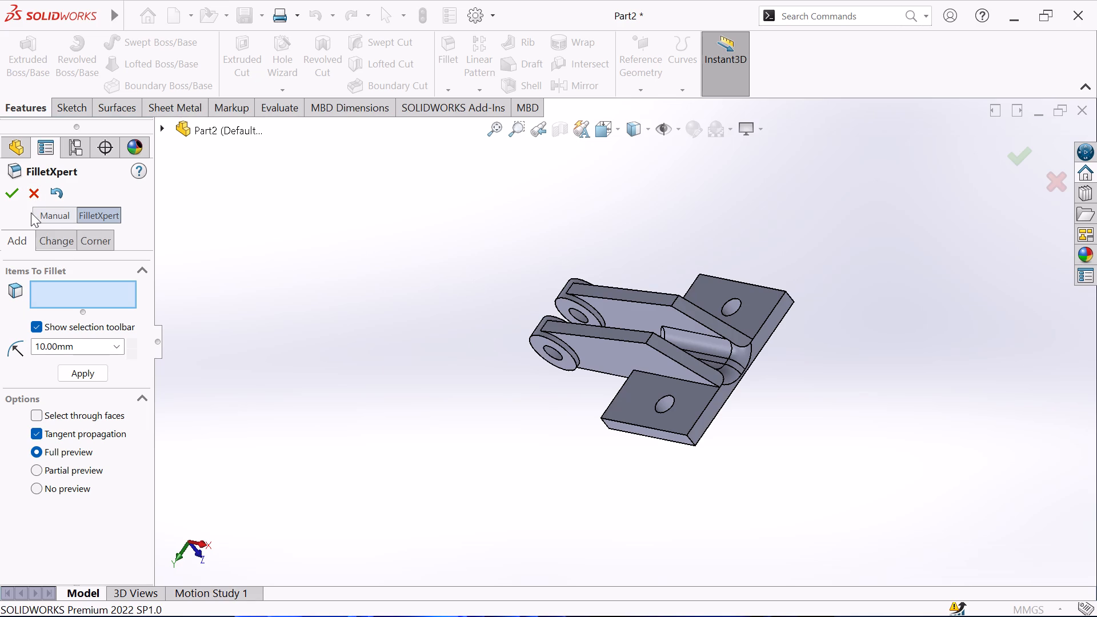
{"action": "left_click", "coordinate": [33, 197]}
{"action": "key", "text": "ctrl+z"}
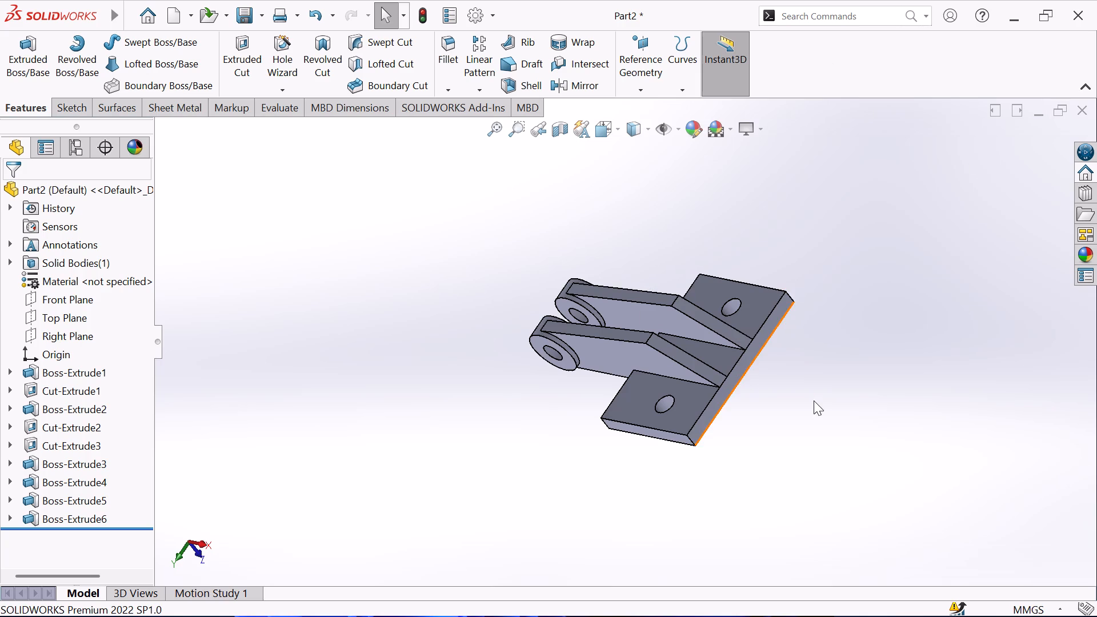
Examine the bracket's lugs, ring bosses and plate holes up close from the side, lug end, above and underneath.
{"action": "scroll", "coordinate": [814, 400], "scroll_direction": "down", "scroll_amount": 2}
{"action": "middle_click_drag", "start_coordinate": [720, 378], "coordinate": [758, 276]}
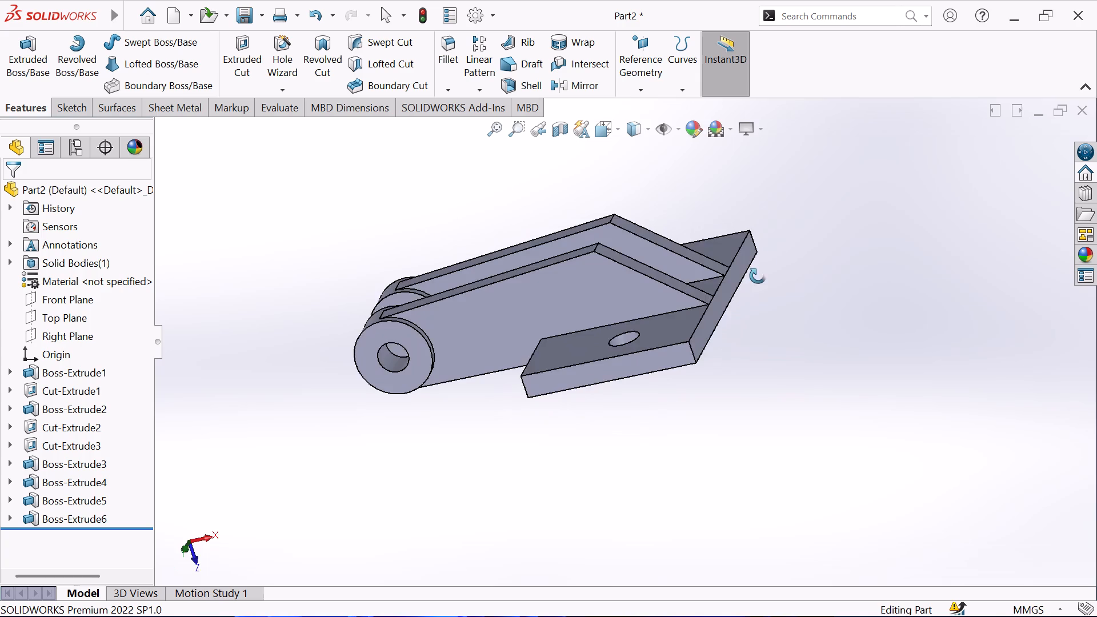
{"action": "middle_click_drag", "start_coordinate": [758, 276], "coordinate": [820, 190]}
{"action": "middle_click_drag", "start_coordinate": [252, 358], "coordinate": [295, 355]}
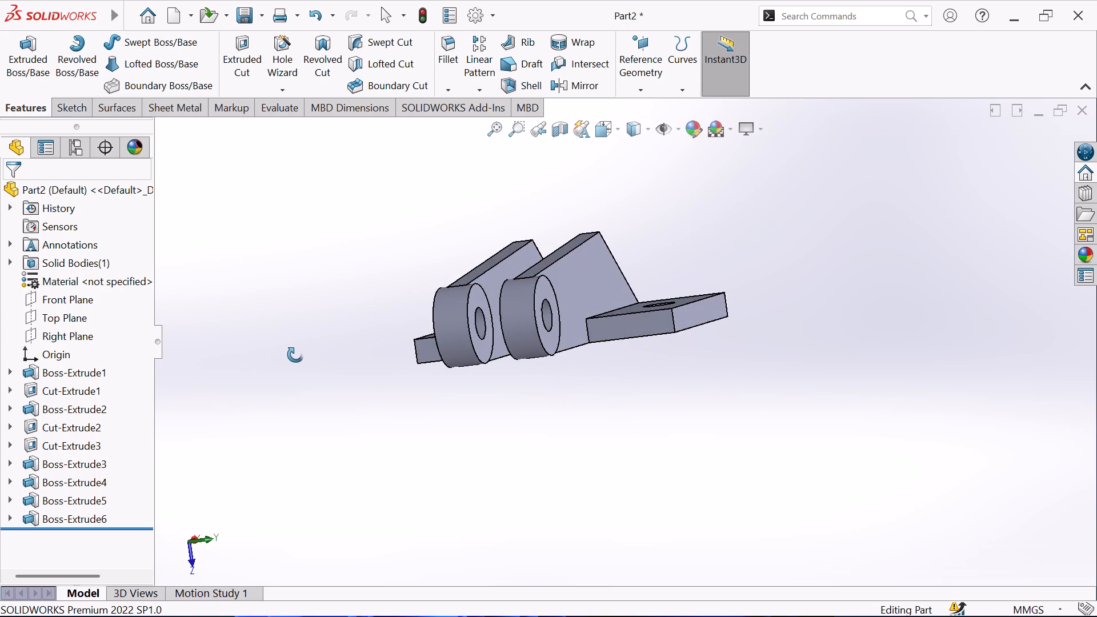
{"action": "middle_click_drag", "start_coordinate": [295, 355], "coordinate": [325, 416]}
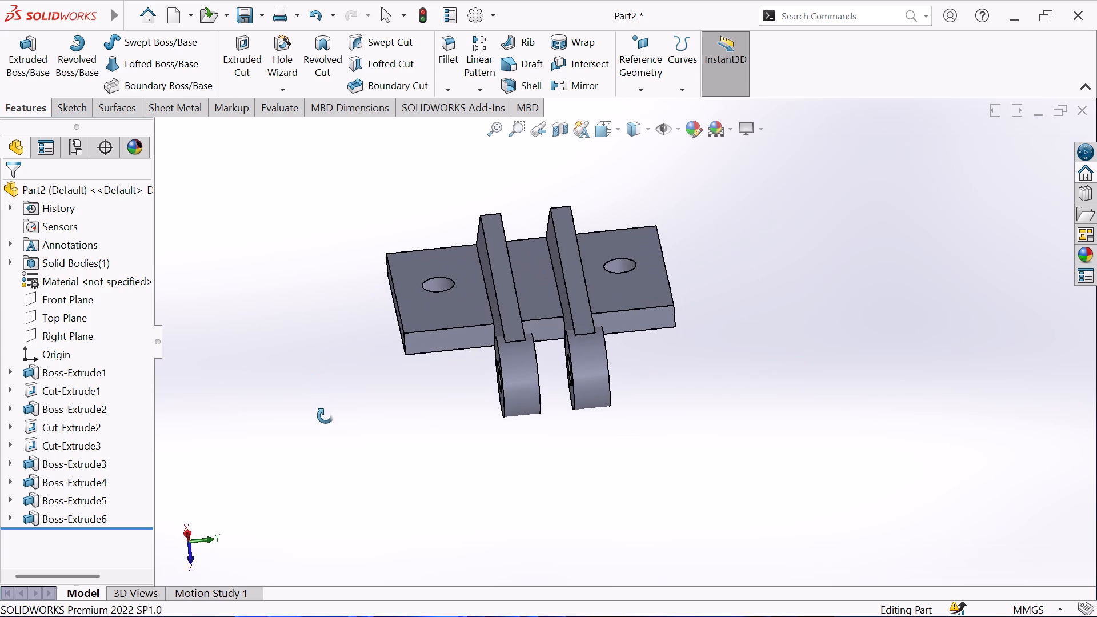
{"action": "middle_click_drag", "start_coordinate": [325, 416], "coordinate": [321, 426]}
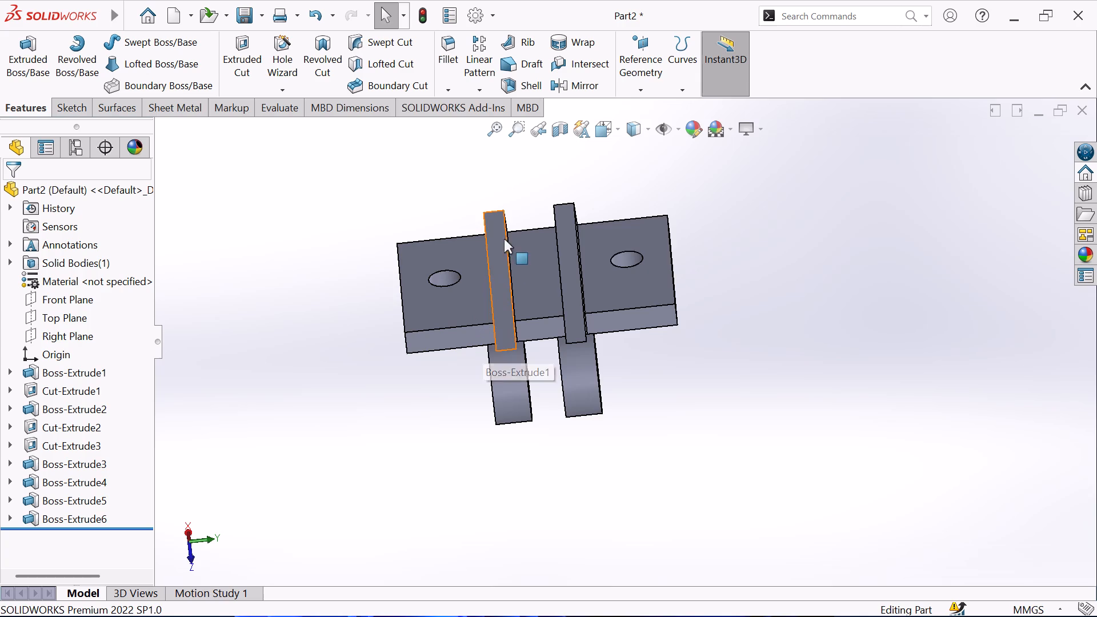
{"action": "scroll", "coordinate": [644, 435], "scroll_direction": "down", "scroll_amount": 1}
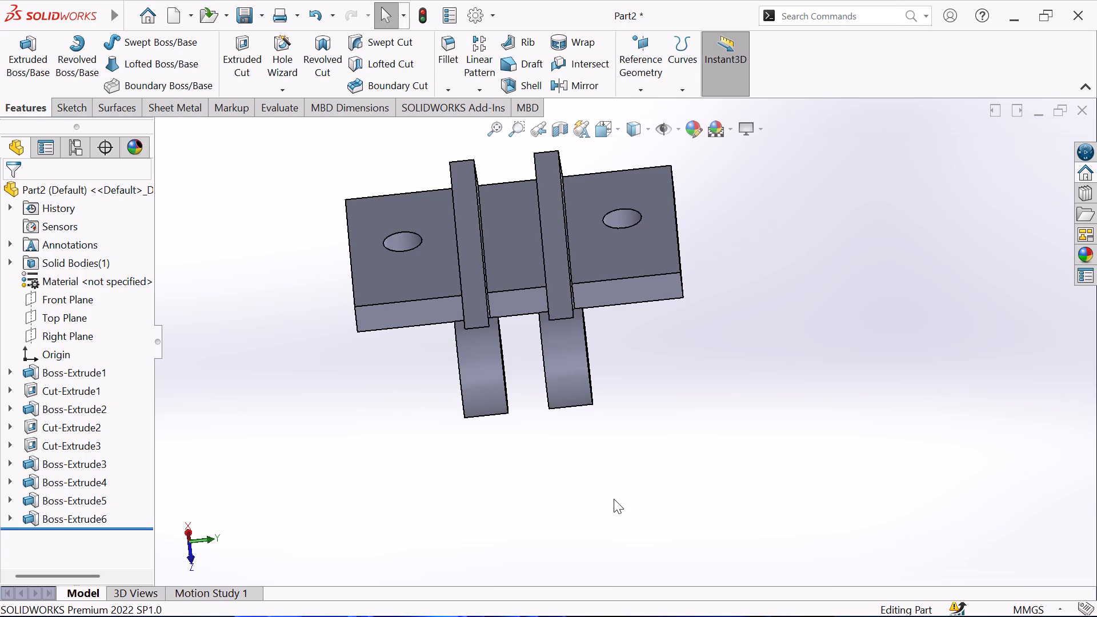
{"action": "scroll", "coordinate": [550, 475], "scroll_direction": "down", "scroll_amount": 1}
{"action": "middle_click_drag", "start_coordinate": [367, 447], "coordinate": [402, 335]}
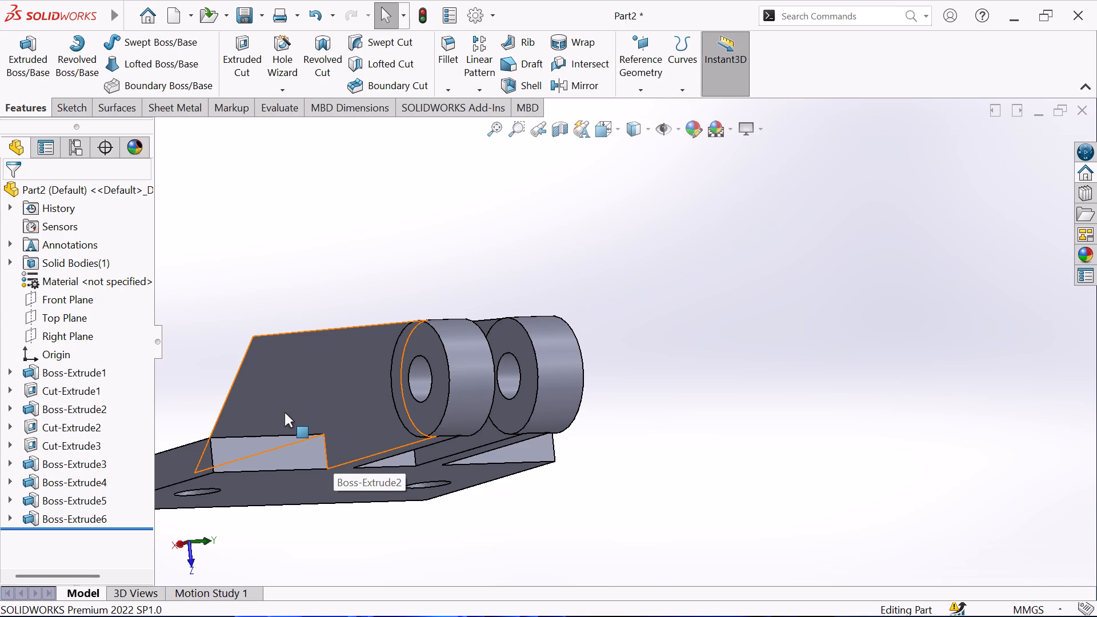
Inspect the cylindrical outer face of each lug's rounded end in turn, viewing its sketch dimensions and clearing the selection.
{"action": "scroll", "coordinate": [285, 412], "scroll_direction": "up", "scroll_amount": 1}
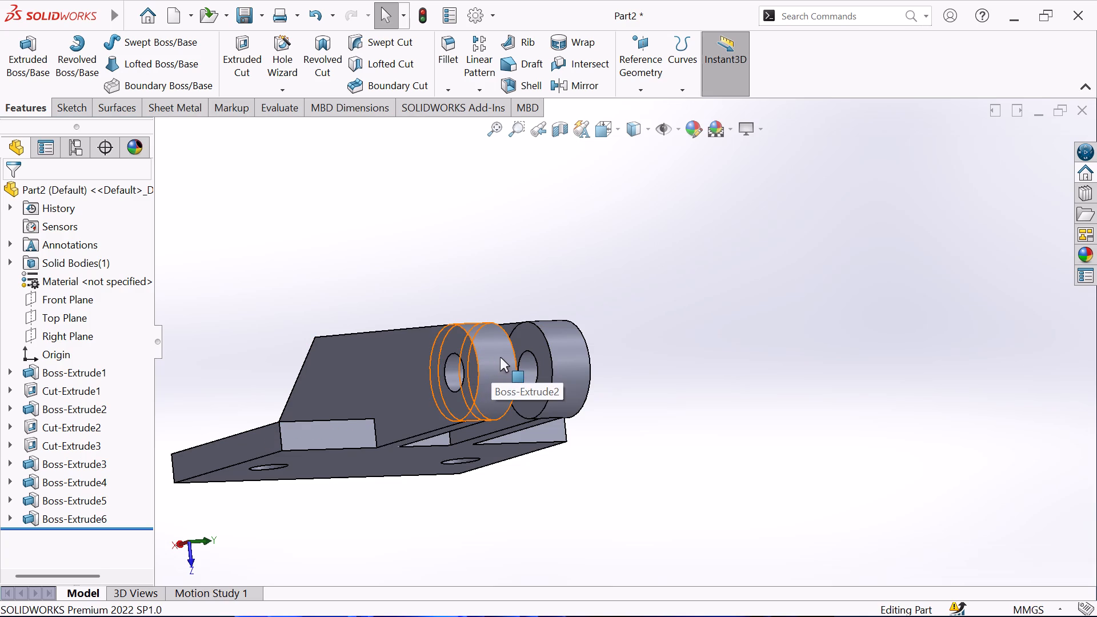
{"action": "left_click", "coordinate": [574, 361]}
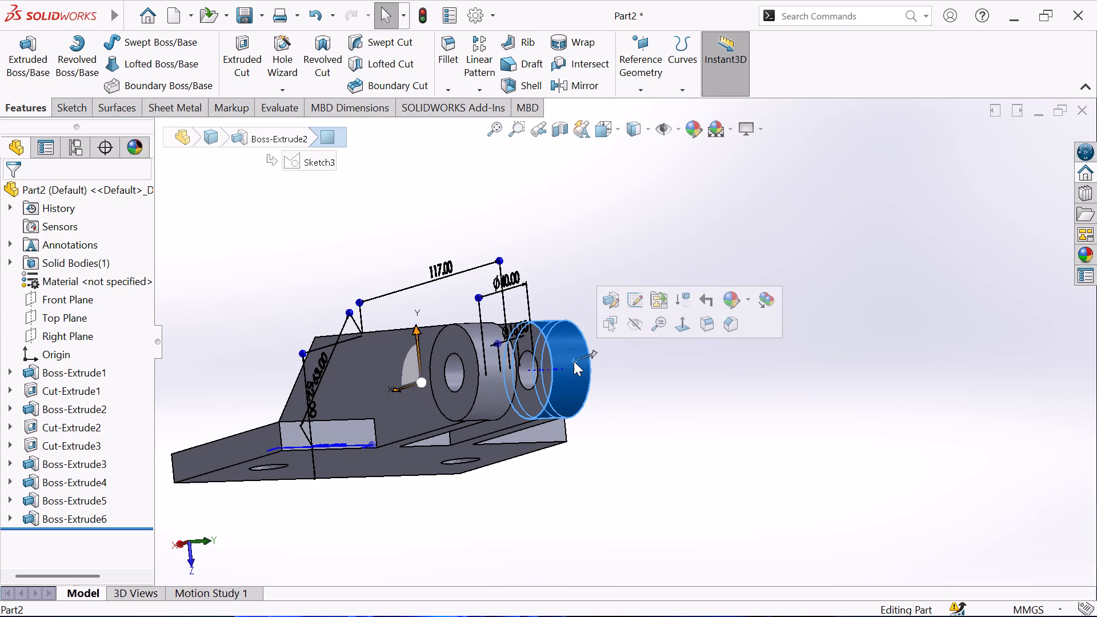
{"action": "left_click", "coordinate": [661, 374]}
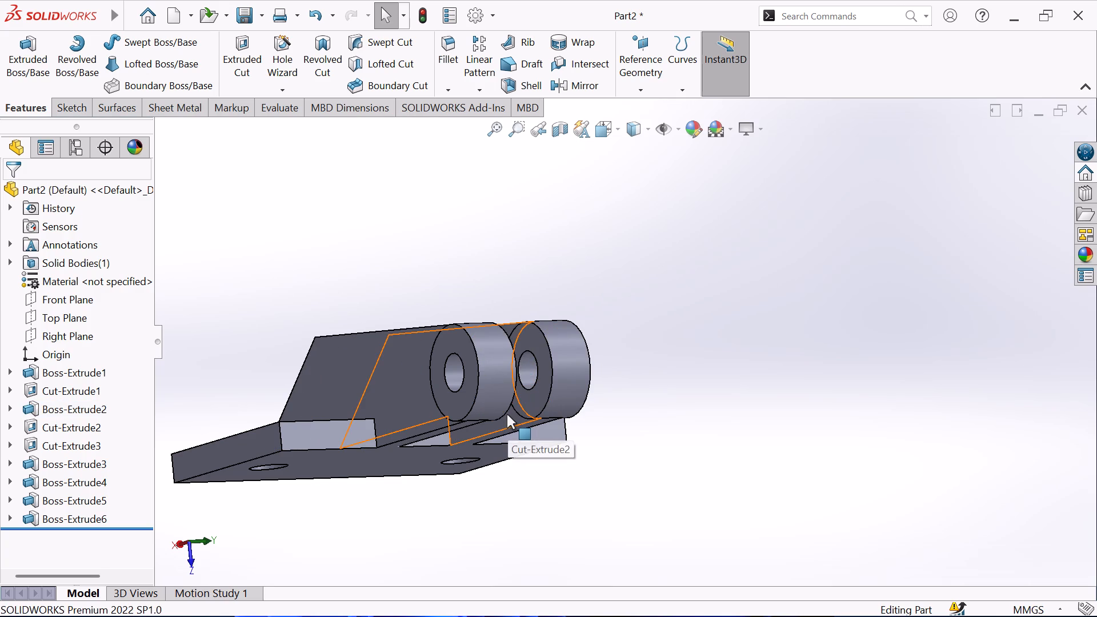
{"action": "left_click", "coordinate": [481, 351]}
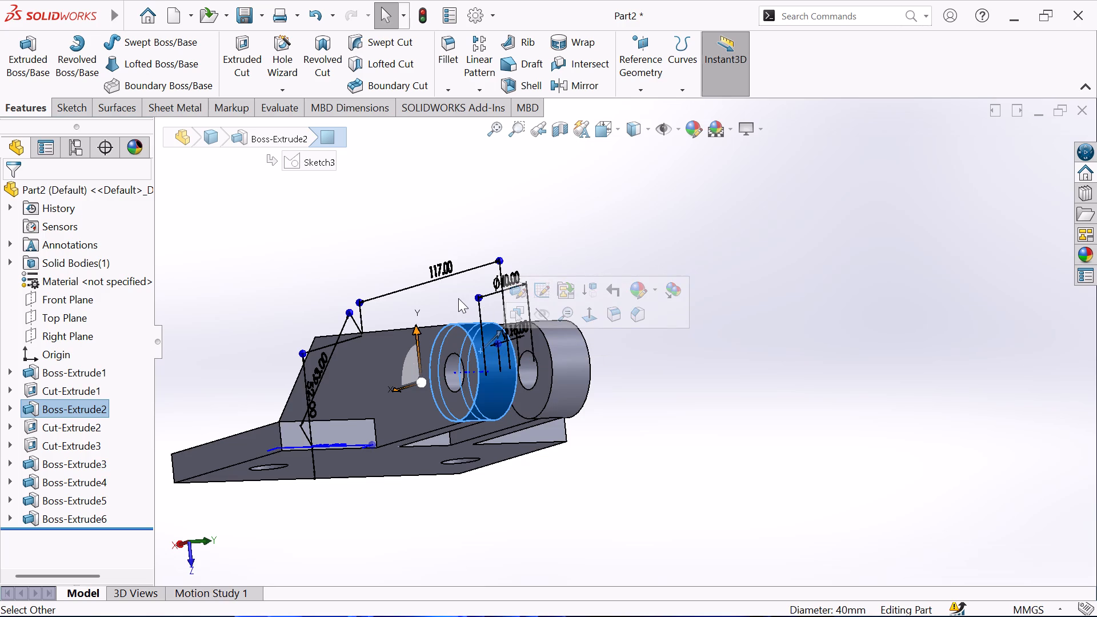
{"action": "left_click", "coordinate": [423, 310]}
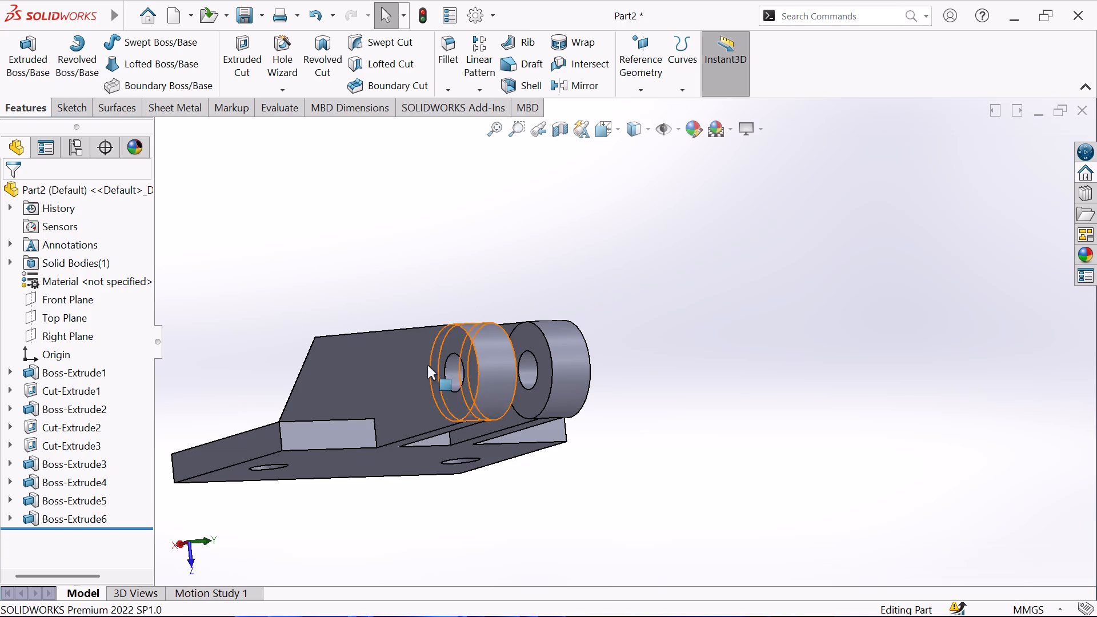
Fillet the two inner edges where the facing sides of the lugs meet the plate with a 2 mm radius.
{"action": "scroll", "coordinate": [510, 382], "scroll_direction": "up", "scroll_amount": 1}
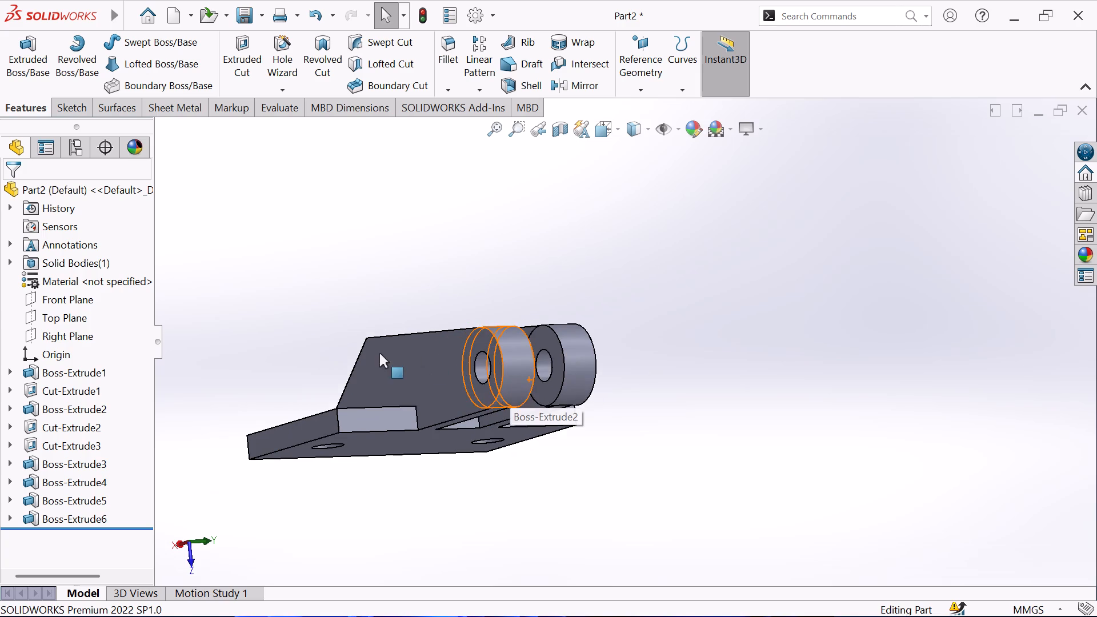
{"action": "middle_click_drag", "start_coordinate": [377, 352], "coordinate": [474, 274]}
{"action": "scroll", "coordinate": [474, 274], "scroll_direction": "up", "scroll_amount": 1}
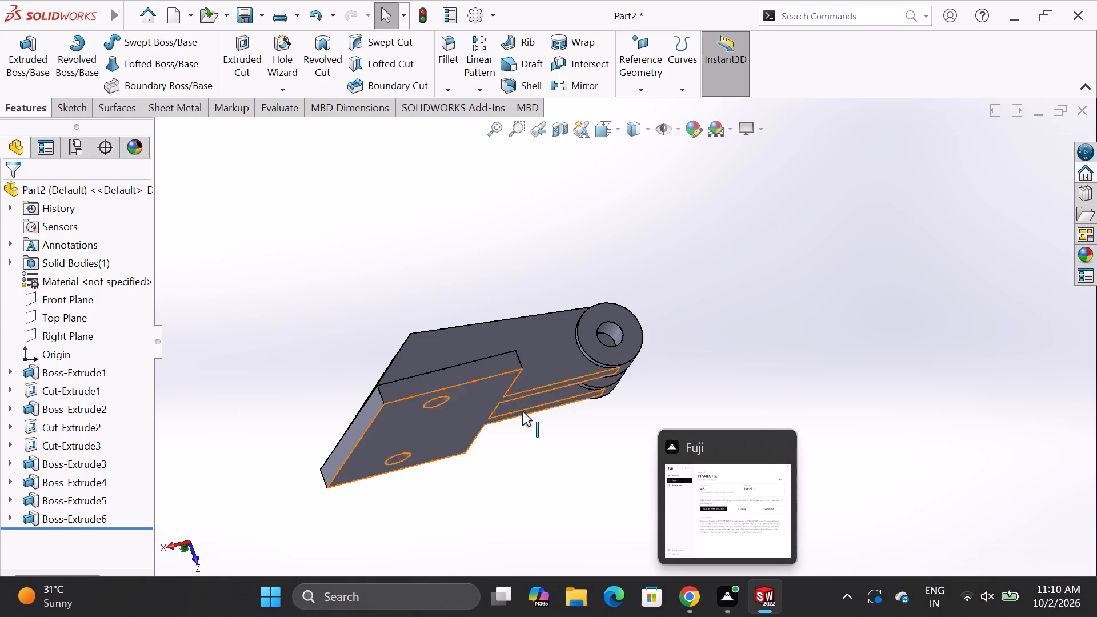
{"action": "scroll", "coordinate": [400, 292], "scroll_direction": "down", "scroll_amount": 2}
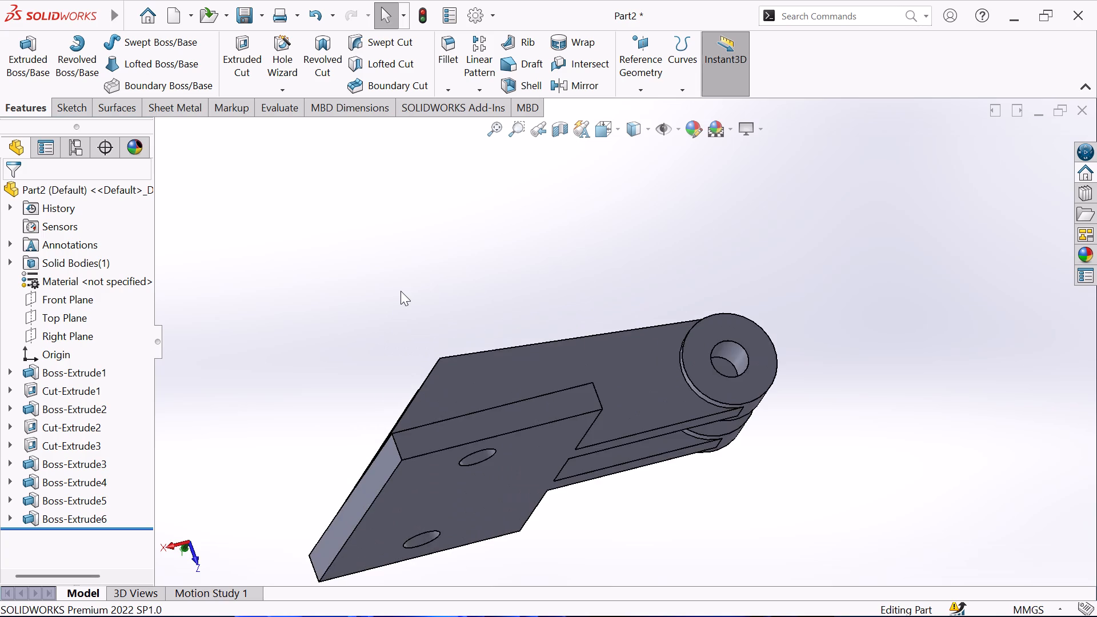
{"action": "middle_click_drag", "start_coordinate": [401, 291], "coordinate": [411, 564]}
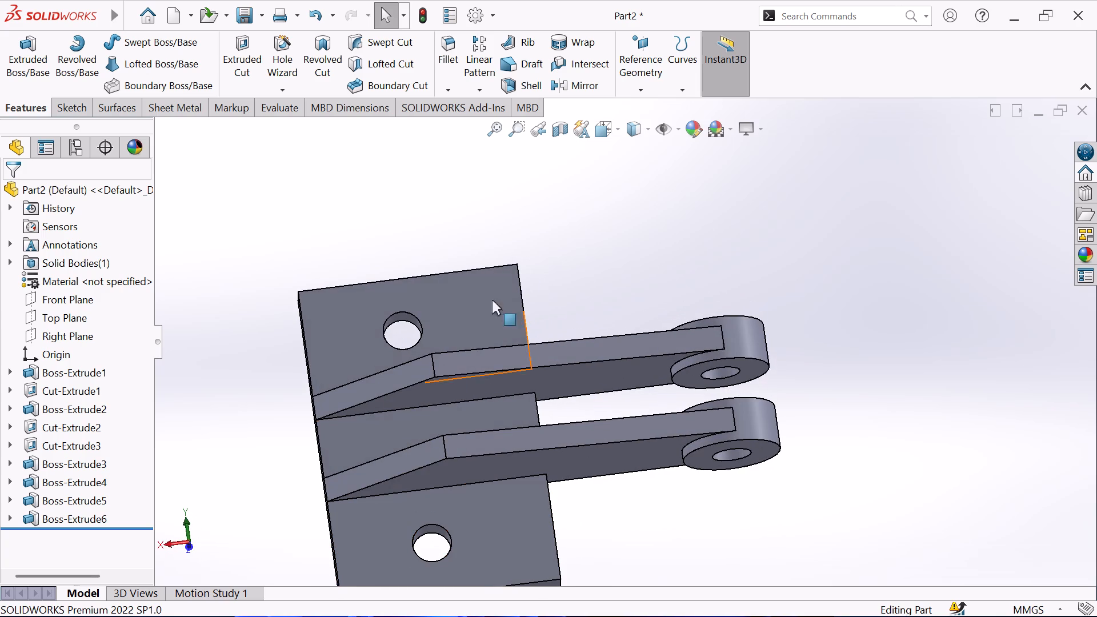
{"action": "left_click", "coordinate": [453, 50]}
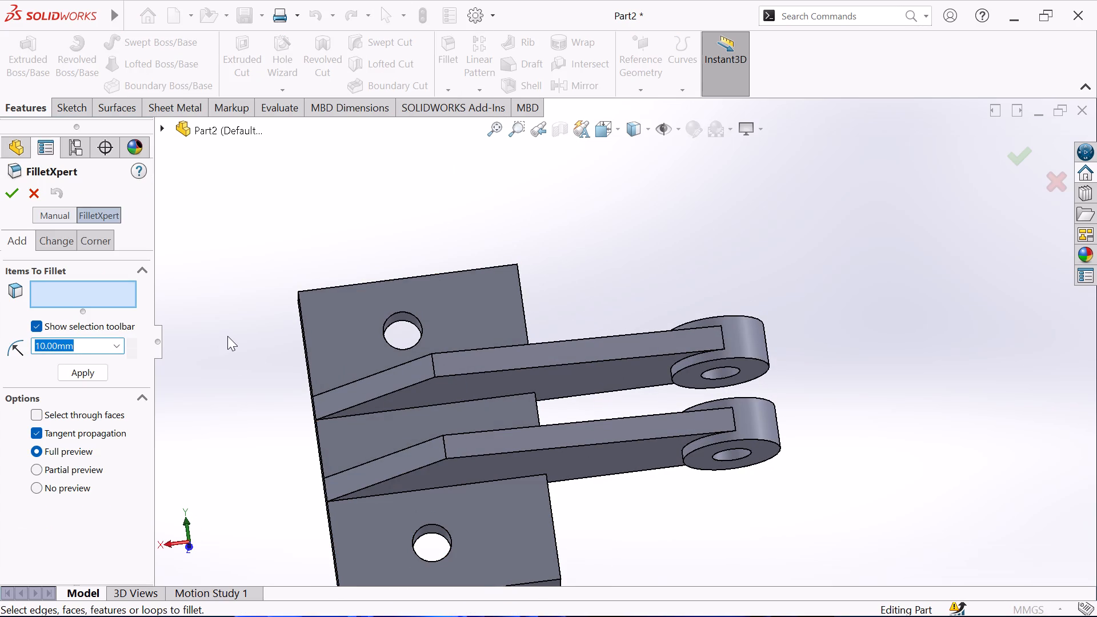
{"action": "key", "text": "2"}
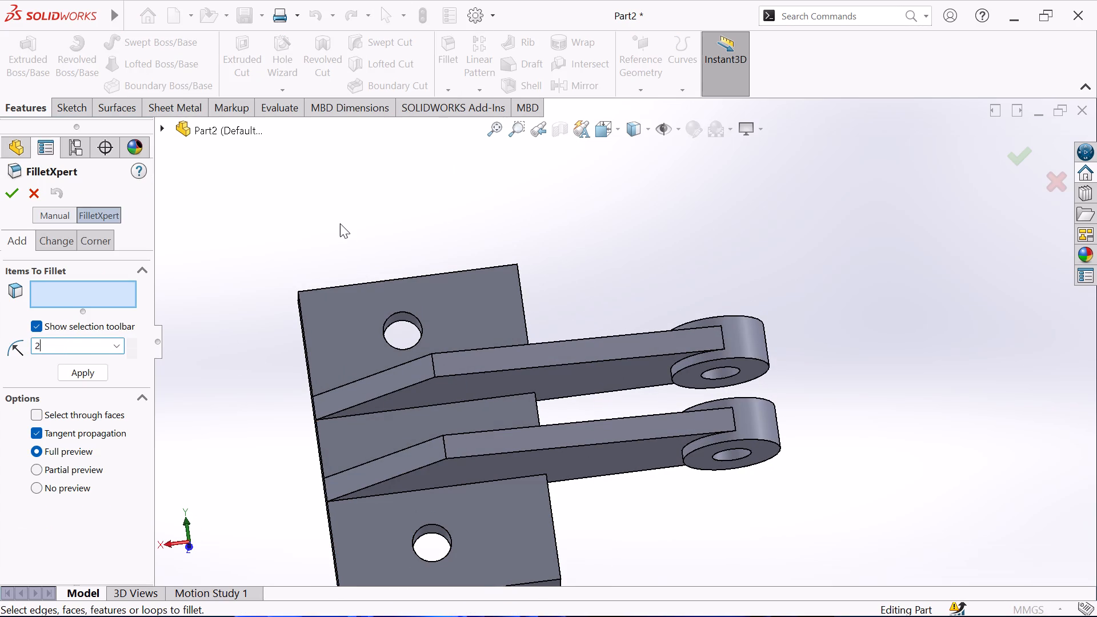
{"action": "left_click", "coordinate": [340, 223]}
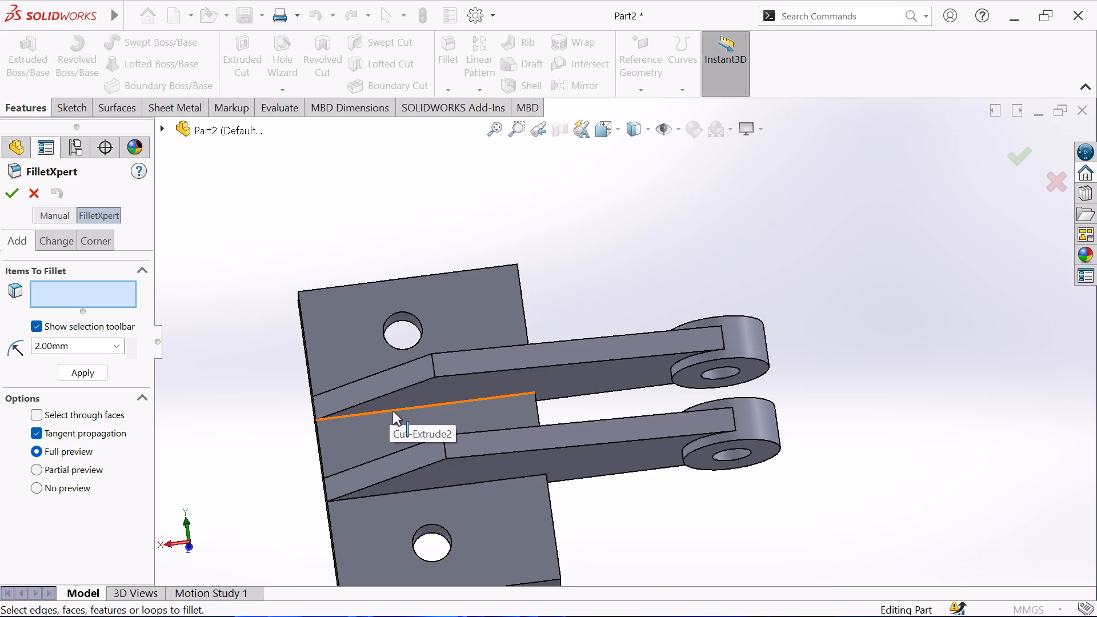
{"action": "left_click", "coordinate": [393, 411]}
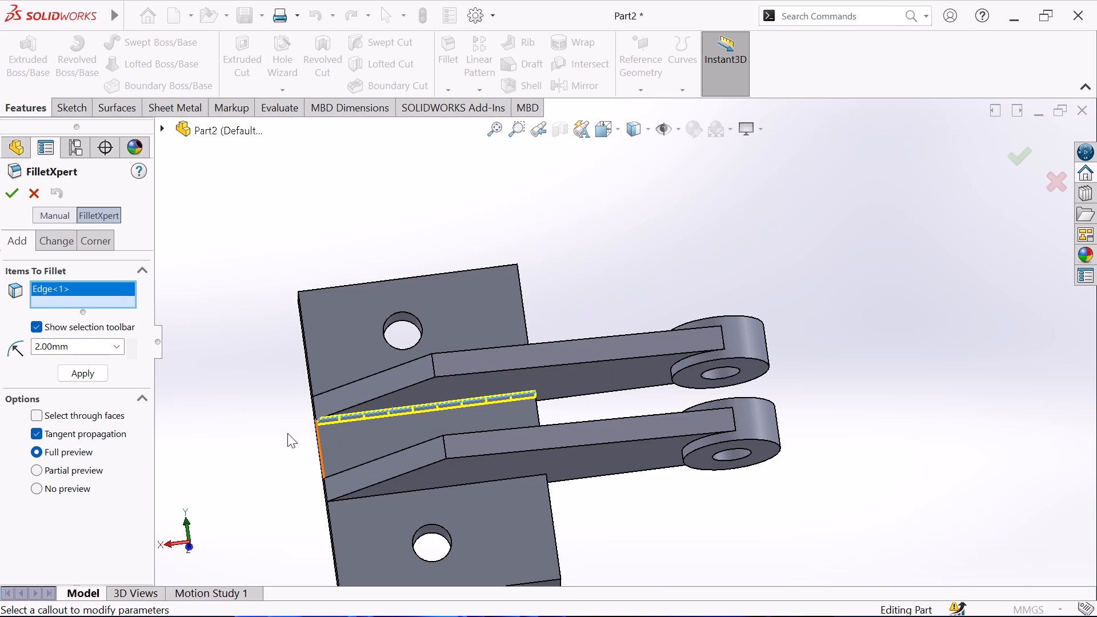
{"action": "middle_click_drag", "start_coordinate": [287, 433], "coordinate": [303, 497]}
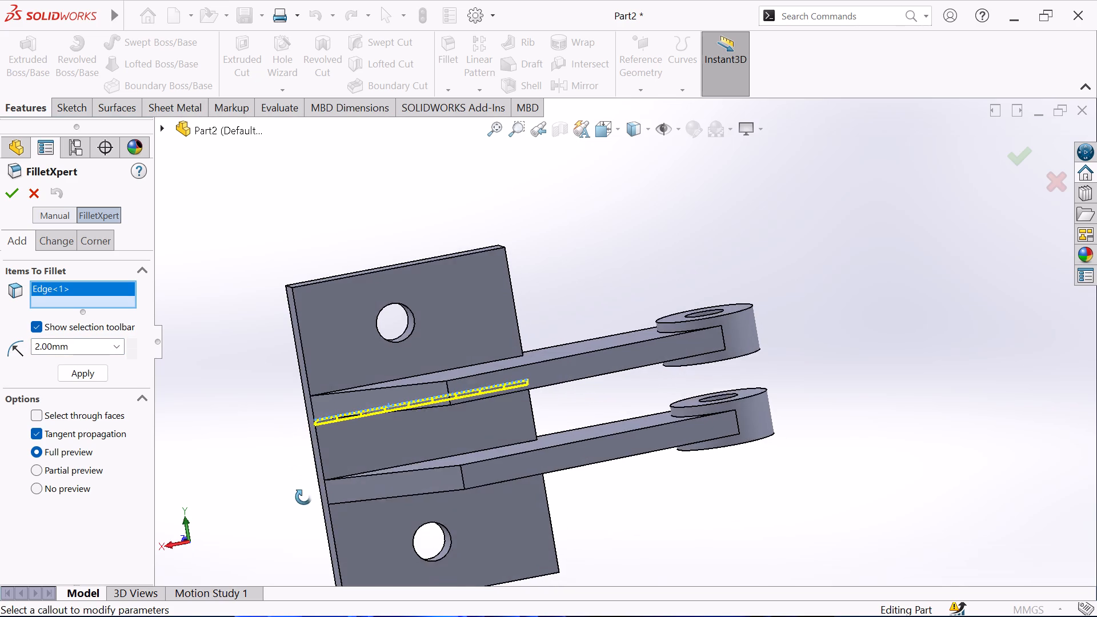
{"action": "middle_click_drag", "start_coordinate": [303, 497], "coordinate": [303, 504]}
{"action": "left_click", "coordinate": [385, 468]}
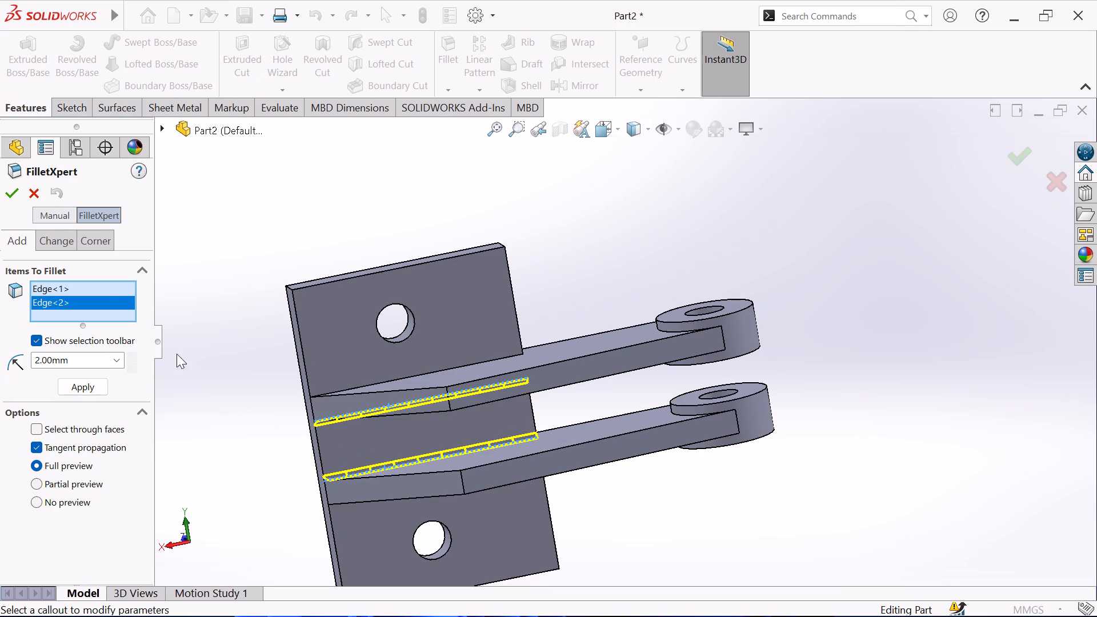
{"action": "left_click", "coordinate": [10, 193]}
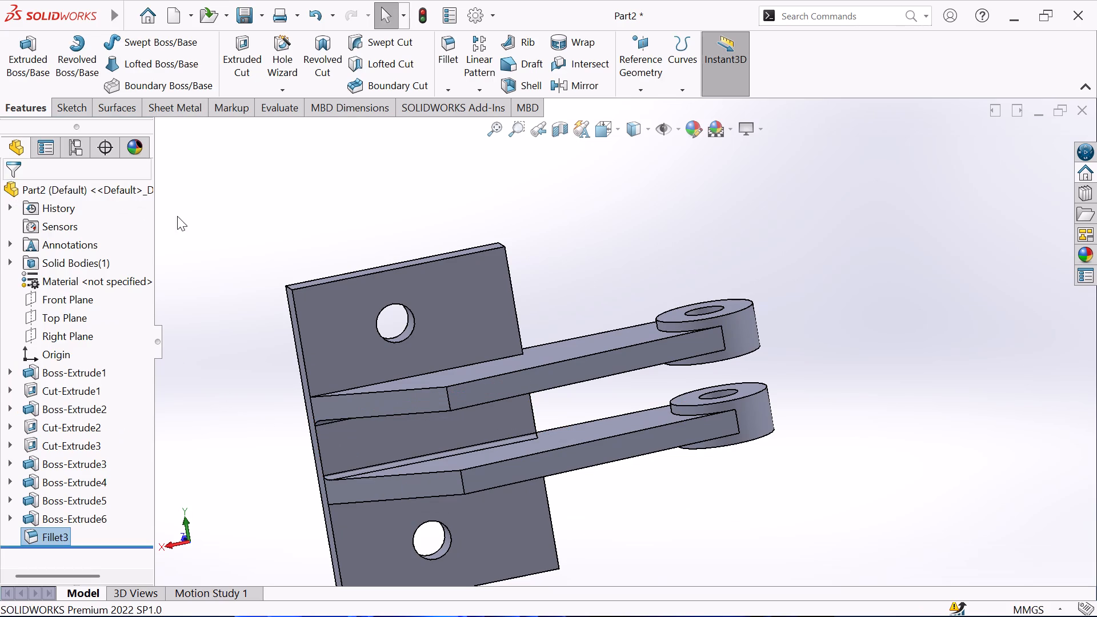
{"action": "left_click", "coordinate": [249, 216]}
Examine the filleted joints between the lugs and the plate from the front, underside, lug end and side.
{"action": "middle_click_drag", "start_coordinate": [303, 251], "coordinate": [313, 133]}
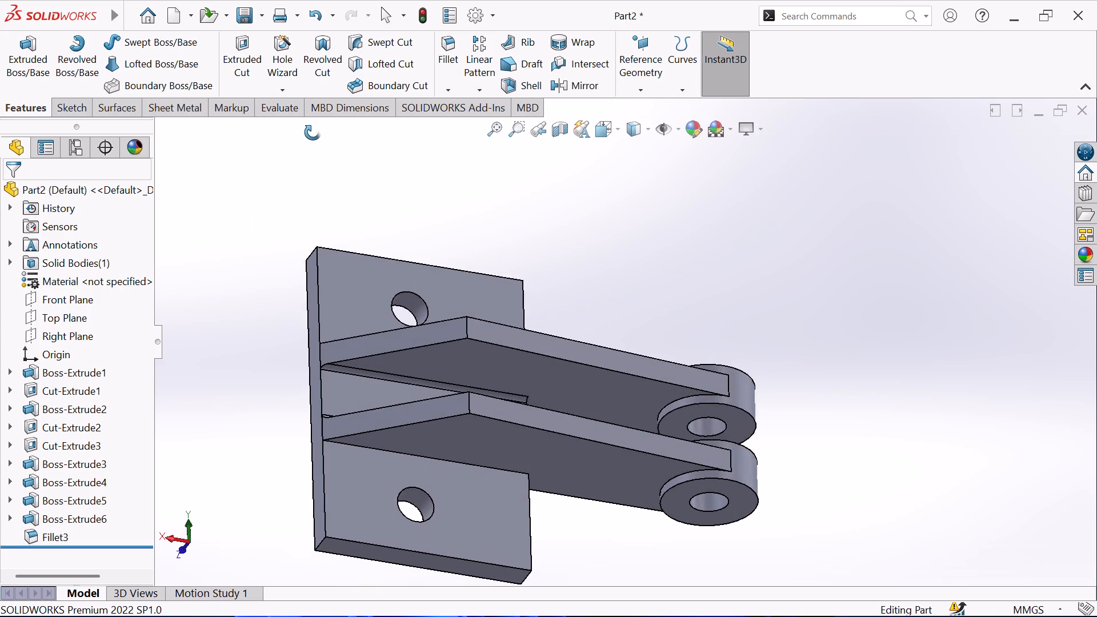
{"action": "middle_click_drag", "start_coordinate": [313, 133], "coordinate": [294, 230]}
{"action": "scroll", "coordinate": [293, 231], "scroll_direction": "up", "scroll_amount": 1}
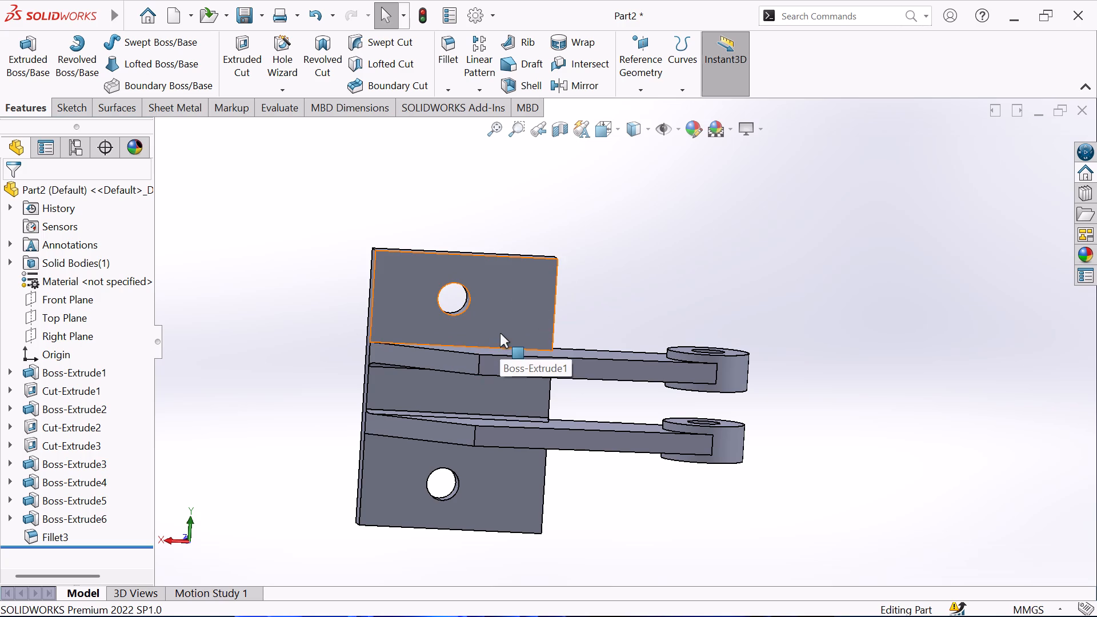
{"action": "middle_click_drag", "start_coordinate": [500, 333], "coordinate": [538, 205]}
{"action": "scroll", "coordinate": [500, 333], "scroll_direction": "up", "scroll_amount": 1}
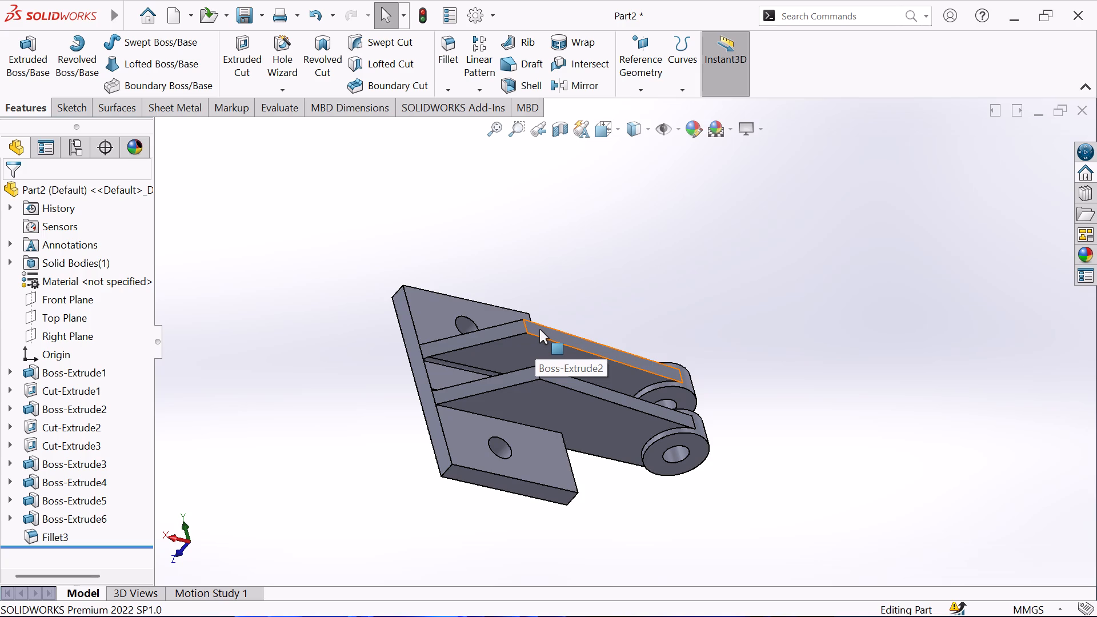
{"action": "middle_click_drag", "start_coordinate": [416, 391], "coordinate": [410, 402]}
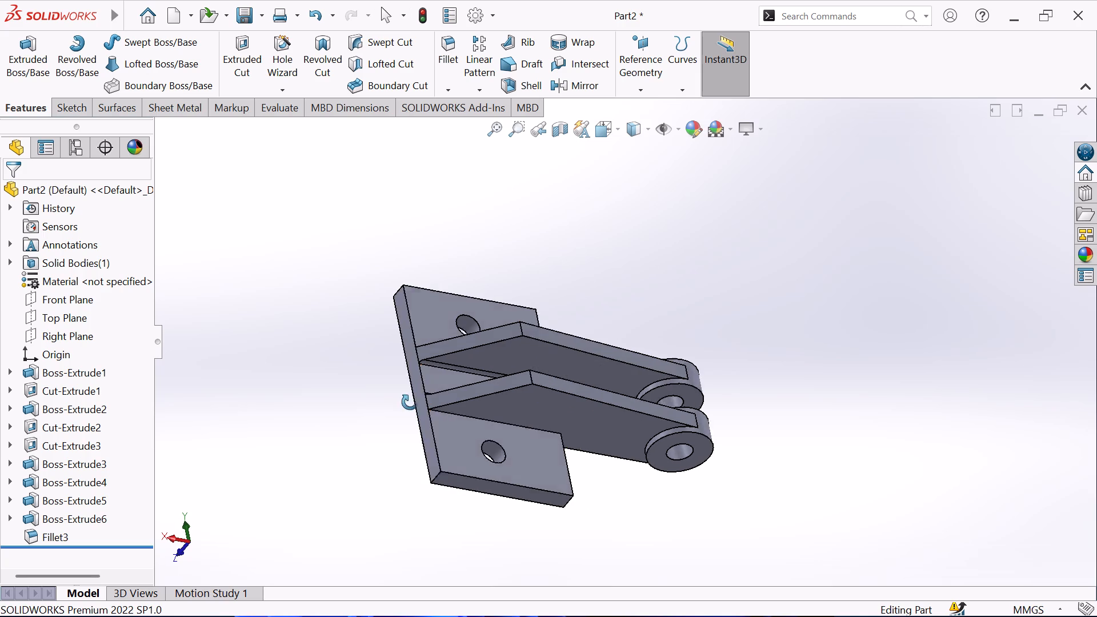
{"action": "middle_click_drag", "start_coordinate": [410, 402], "coordinate": [373, 457]}
{"action": "scroll", "coordinate": [515, 391], "scroll_direction": "down", "scroll_amount": 3}
{"action": "middle_click_drag", "start_coordinate": [398, 351], "coordinate": [379, 447]}
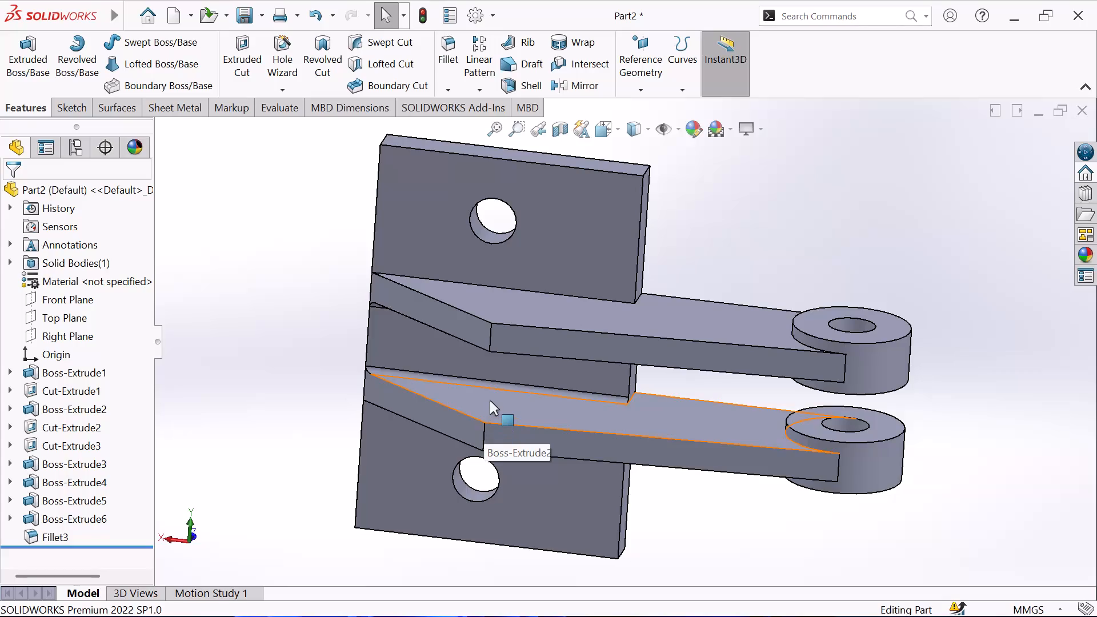
{"action": "middle_click_drag", "start_coordinate": [490, 398], "coordinate": [563, 205]}
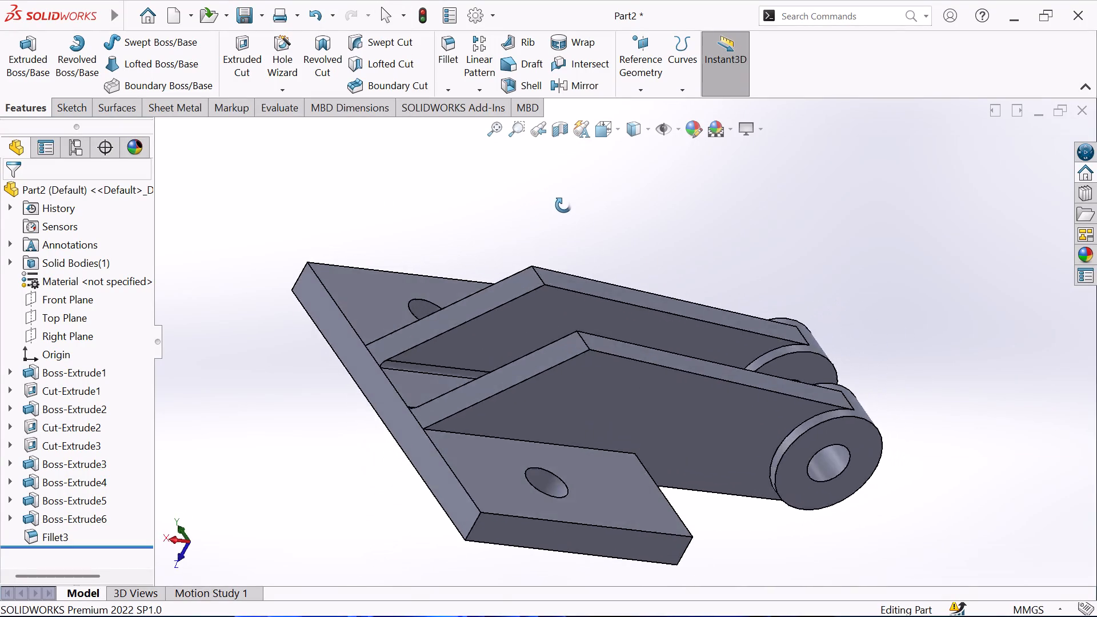
{"action": "middle_click_drag", "start_coordinate": [563, 205], "coordinate": [596, 234]}
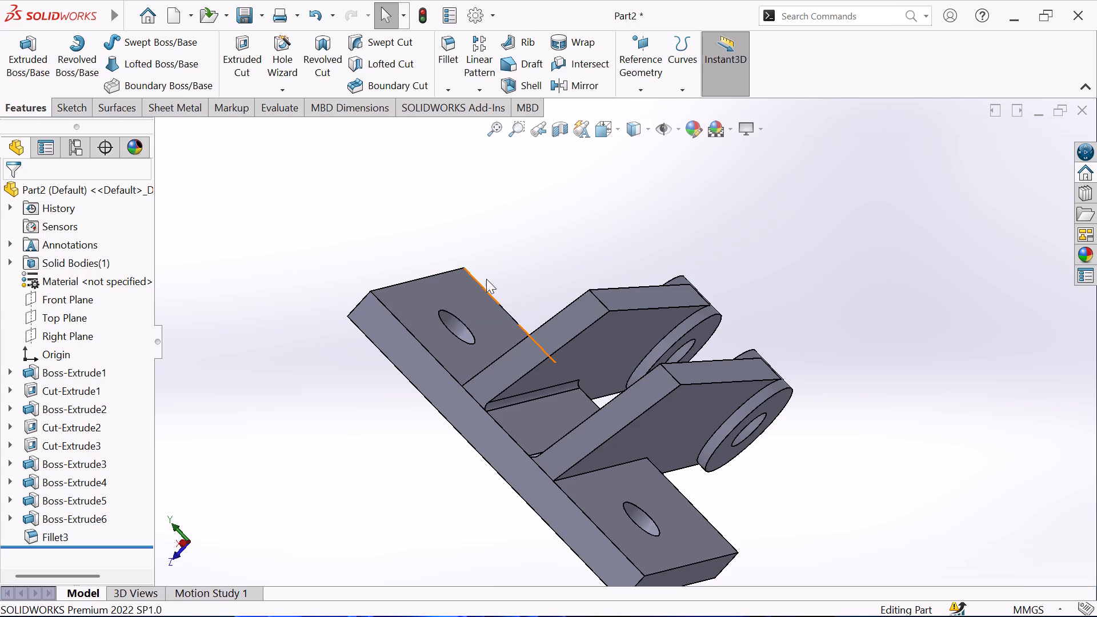
{"action": "middle_click_drag", "start_coordinate": [800, 300], "coordinate": [702, 378]}
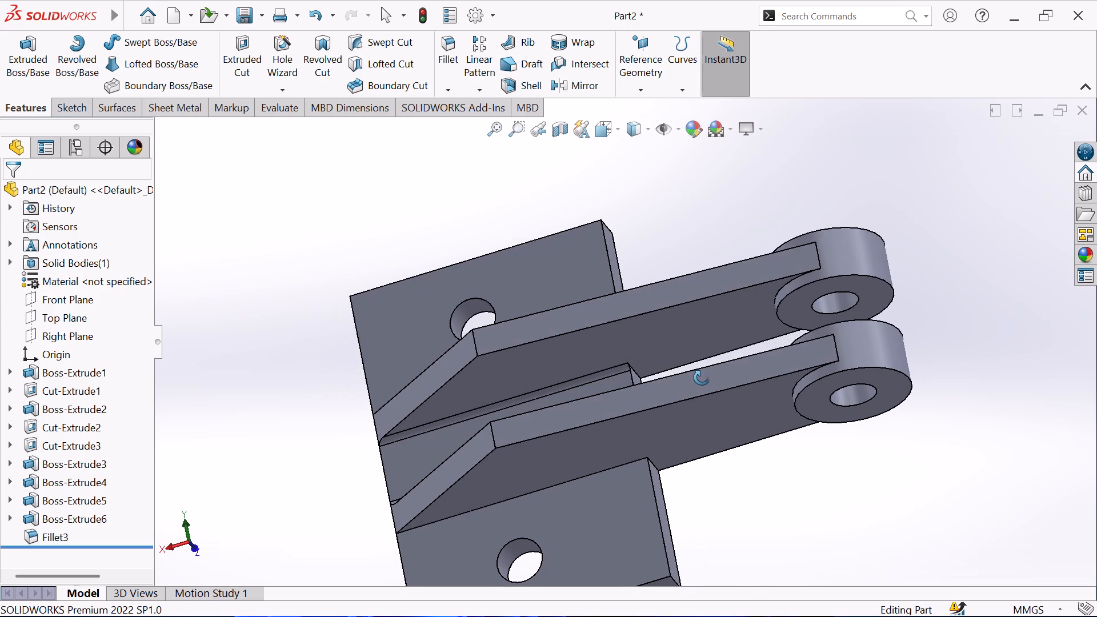
{"action": "middle_click_drag", "start_coordinate": [702, 378], "coordinate": [703, 376]}
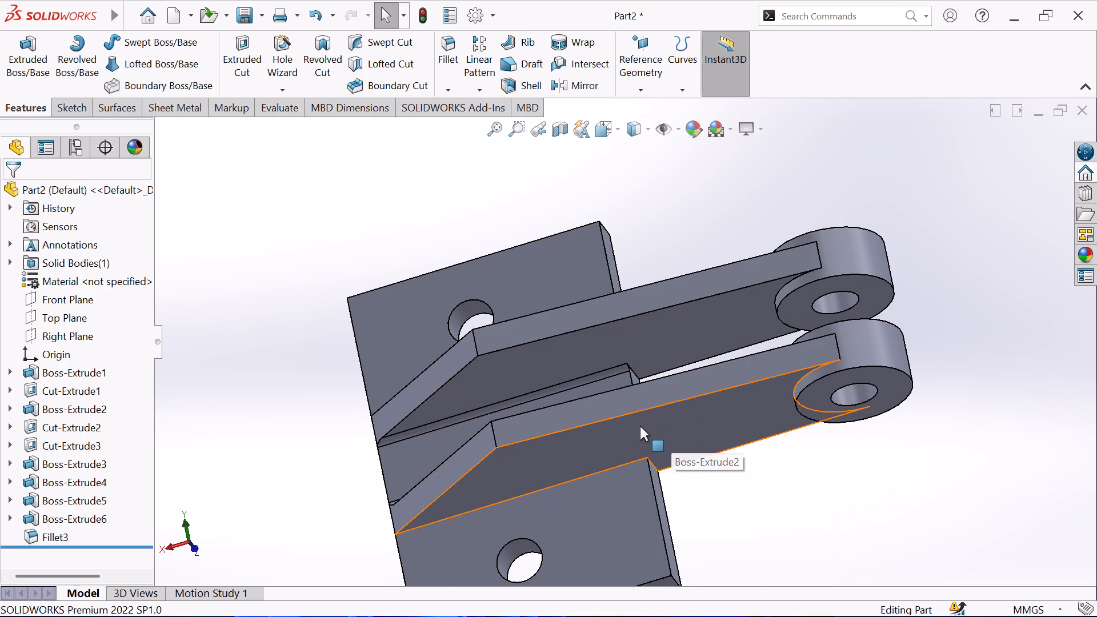
{"action": "scroll", "coordinate": [640, 426], "scroll_direction": "up", "scroll_amount": 1}
{"action": "scroll", "coordinate": [509, 547], "scroll_direction": "down", "scroll_amount": 1}
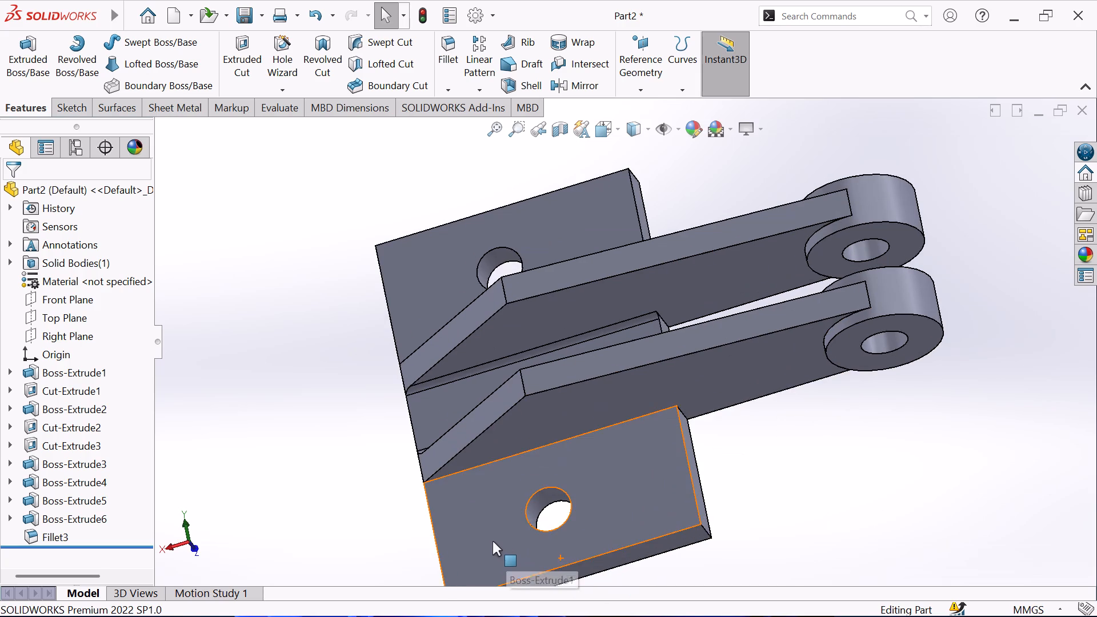
{"action": "scroll", "coordinate": [489, 540], "scroll_direction": "down", "scroll_amount": 1}
{"action": "middle_click_drag", "start_coordinate": [294, 488], "coordinate": [307, 442]}
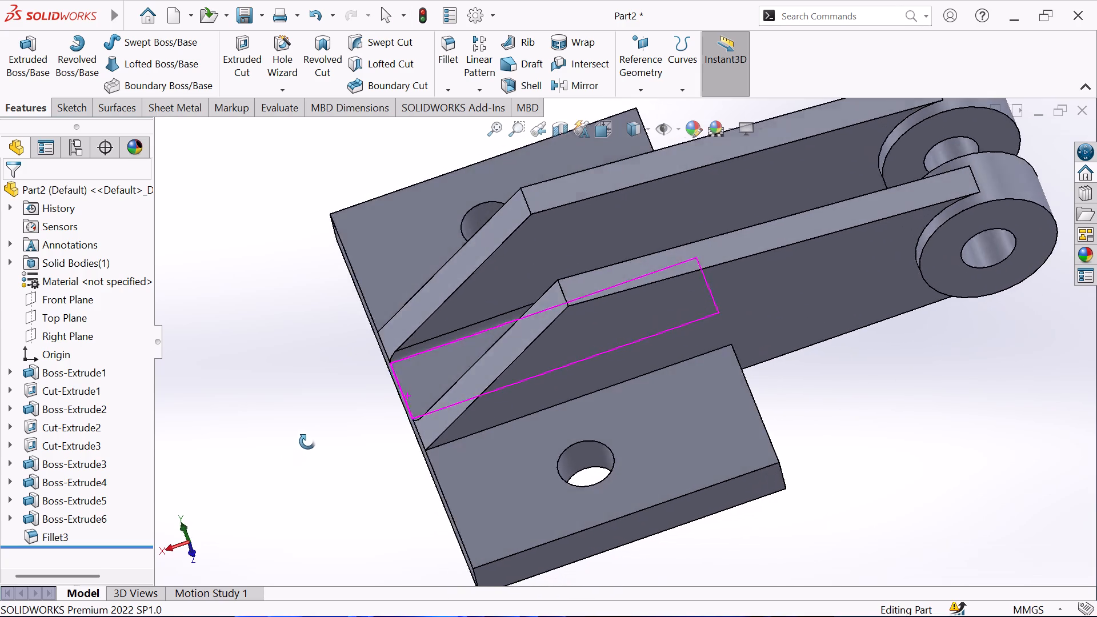
{"action": "middle_click_drag", "start_coordinate": [307, 442], "coordinate": [306, 321]}
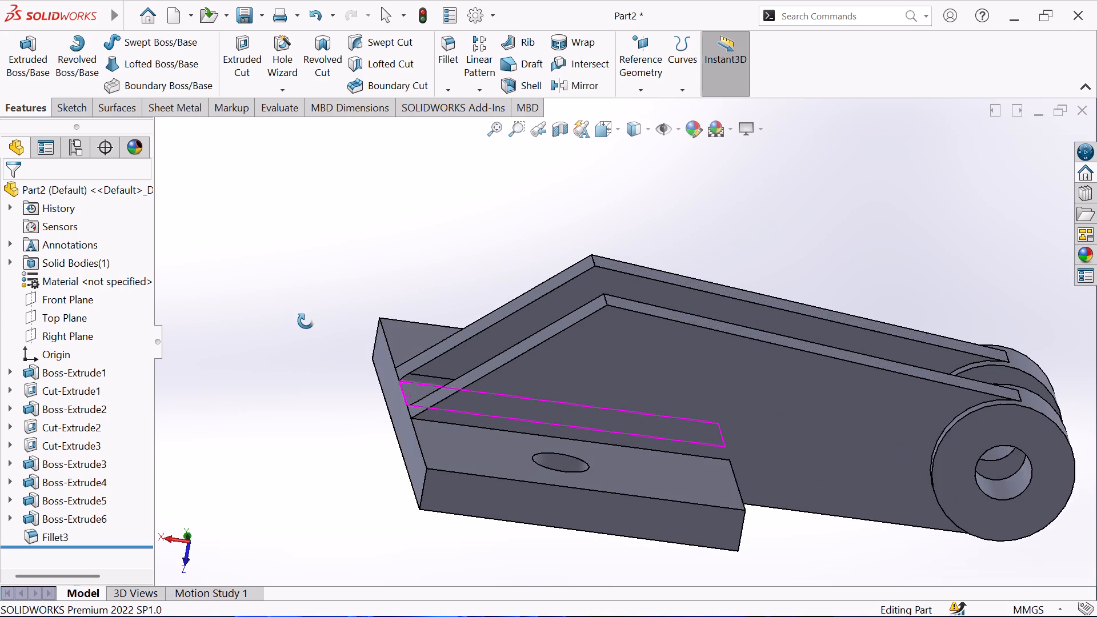
{"action": "middle_click_drag", "start_coordinate": [306, 321], "coordinate": [294, 296]}
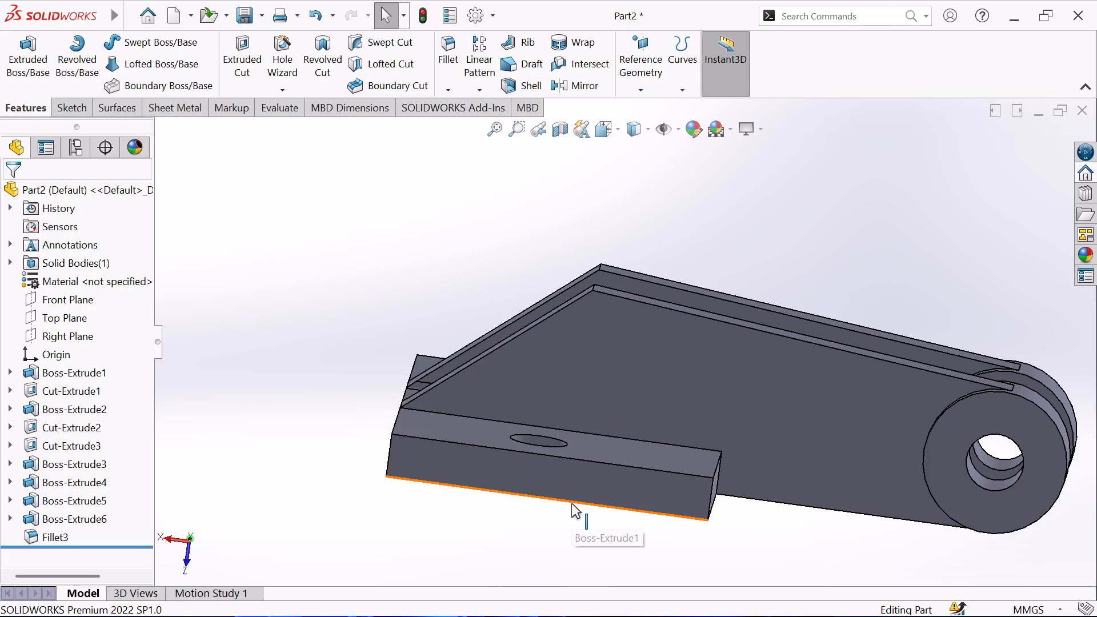
Orient the bracket to the flat side view facing the lug's bore and check its profile.
{"action": "left_click", "coordinate": [610, 127]}
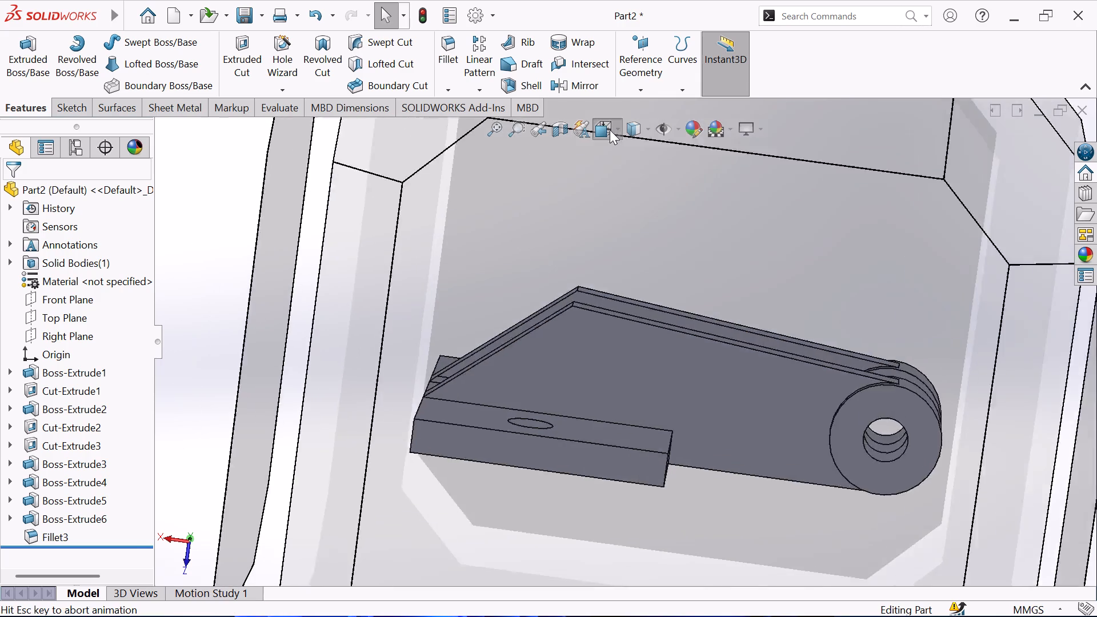
{"action": "left_click", "coordinate": [446, 408]}
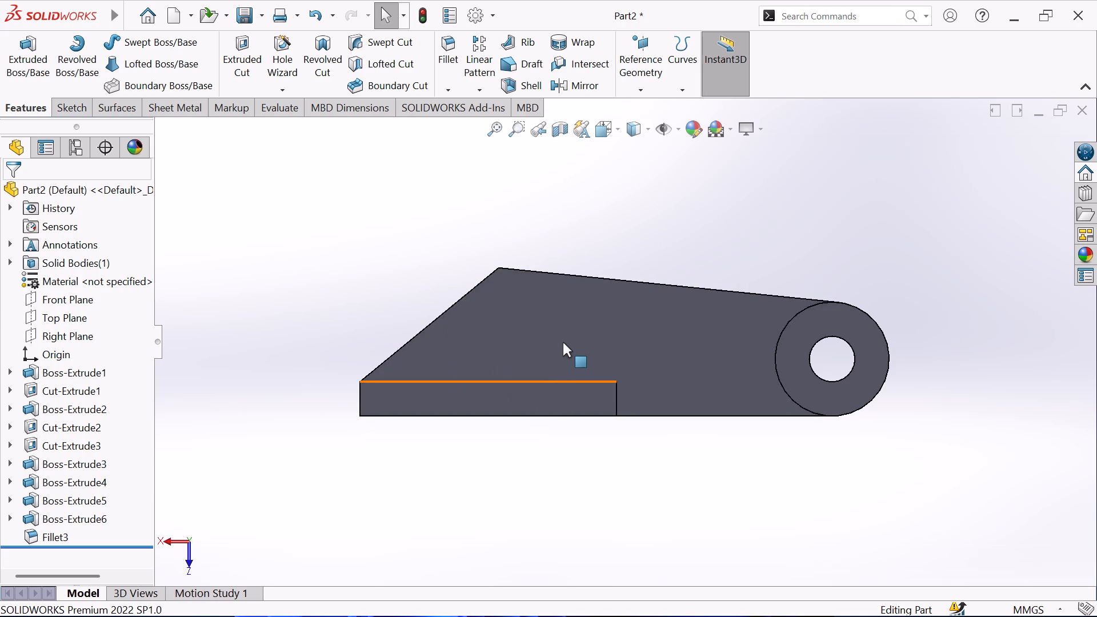
{"action": "scroll", "coordinate": [563, 342], "scroll_direction": "down", "scroll_amount": 1}
{"action": "scroll", "coordinate": [563, 342], "scroll_direction": "up", "scroll_amount": 1}
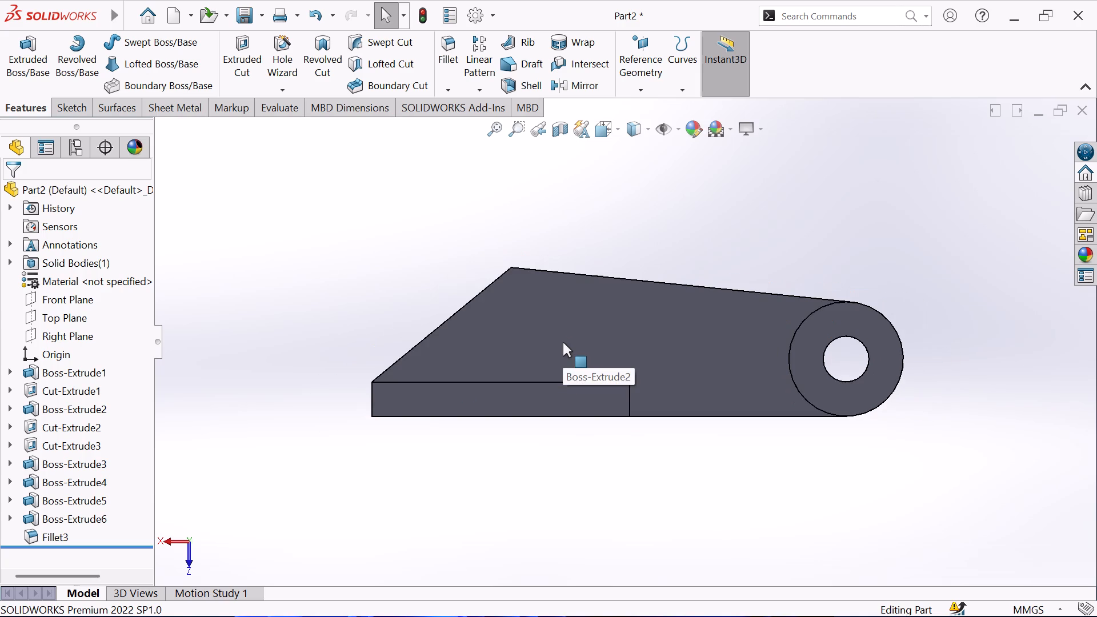
{"action": "scroll", "coordinate": [563, 342], "scroll_direction": "up", "scroll_amount": 1}
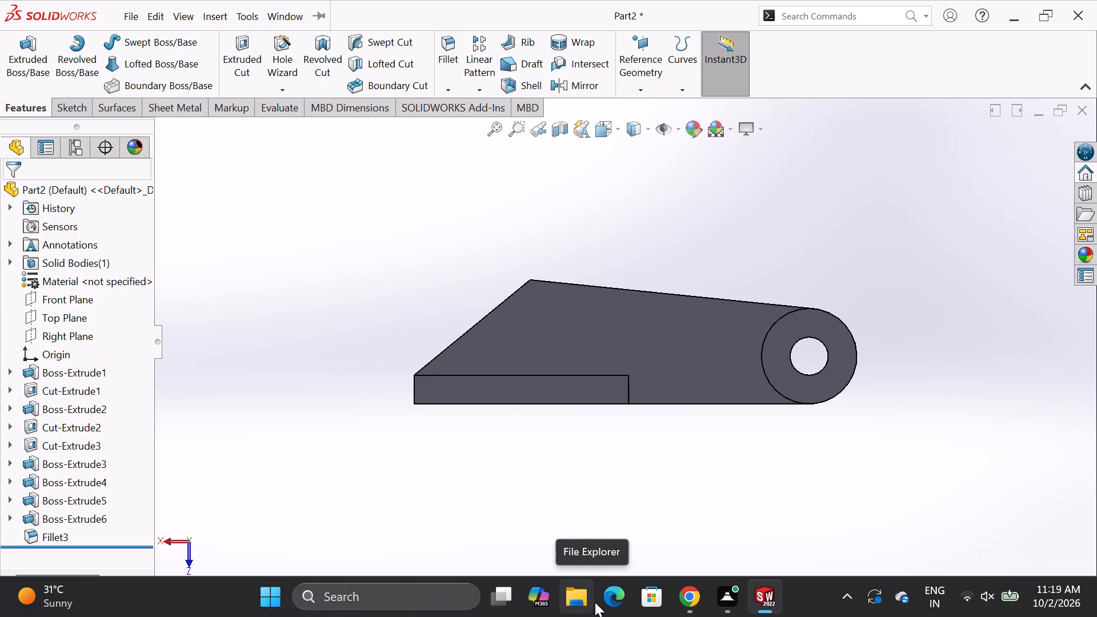
Save the part under the file name projection 2 as a SOLIDWORKS Part.
{"action": "key", "text": "ctrl+s"}
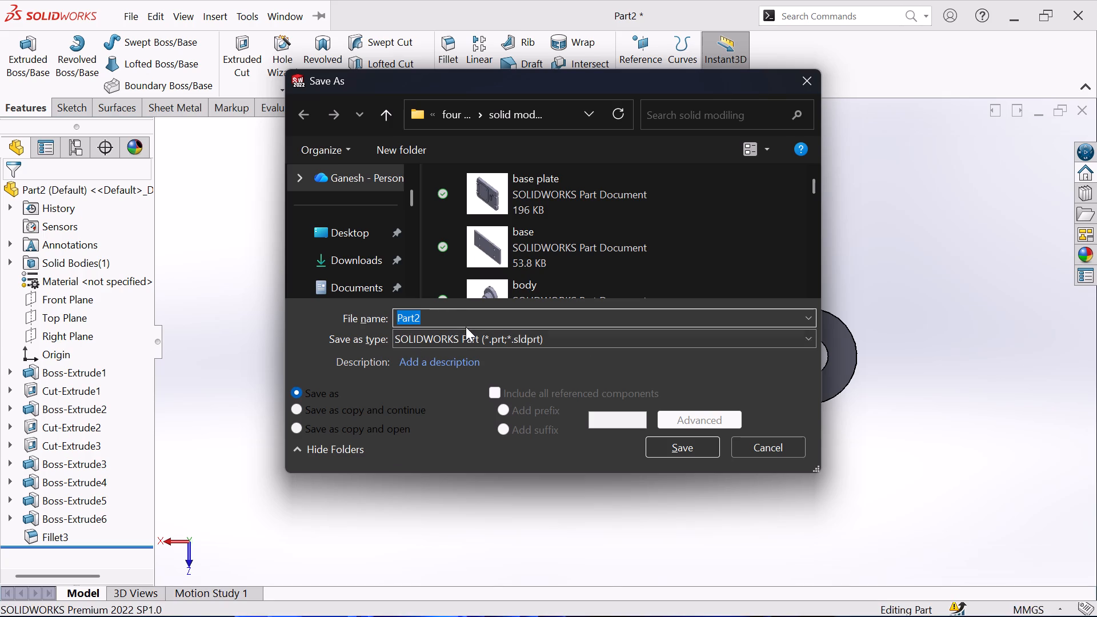
{"action": "type", "text": "pro"}
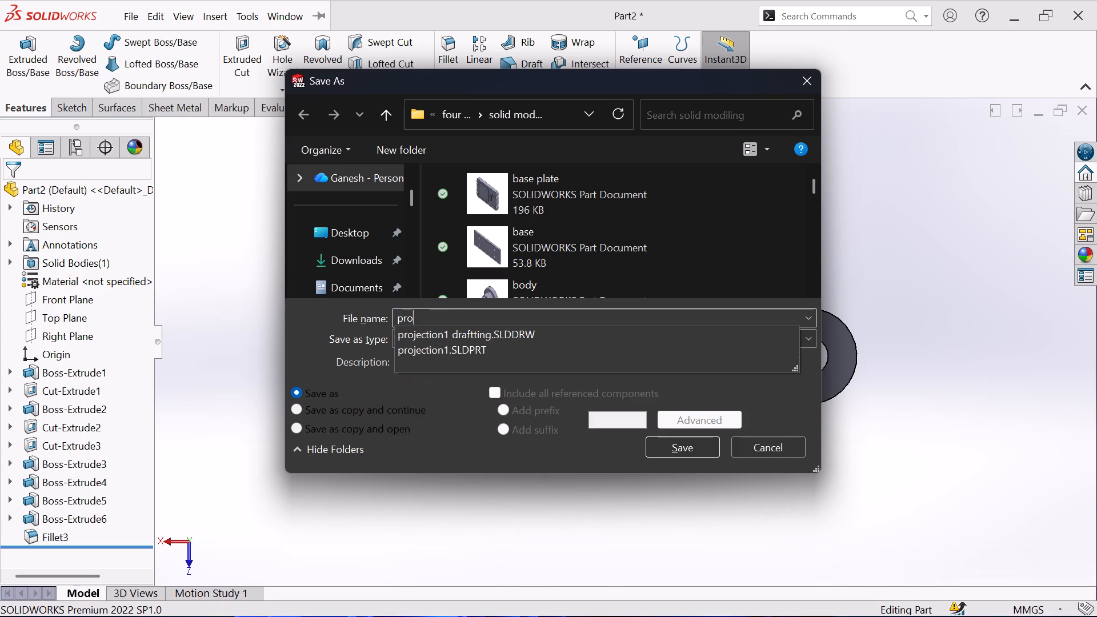
{"action": "type", "text": "jec"}
{"action": "type", "text": "tio"}
{"action": "type", "text": "n"}
{"action": "key", "text": "space"}
{"action": "key", "text": "2"}
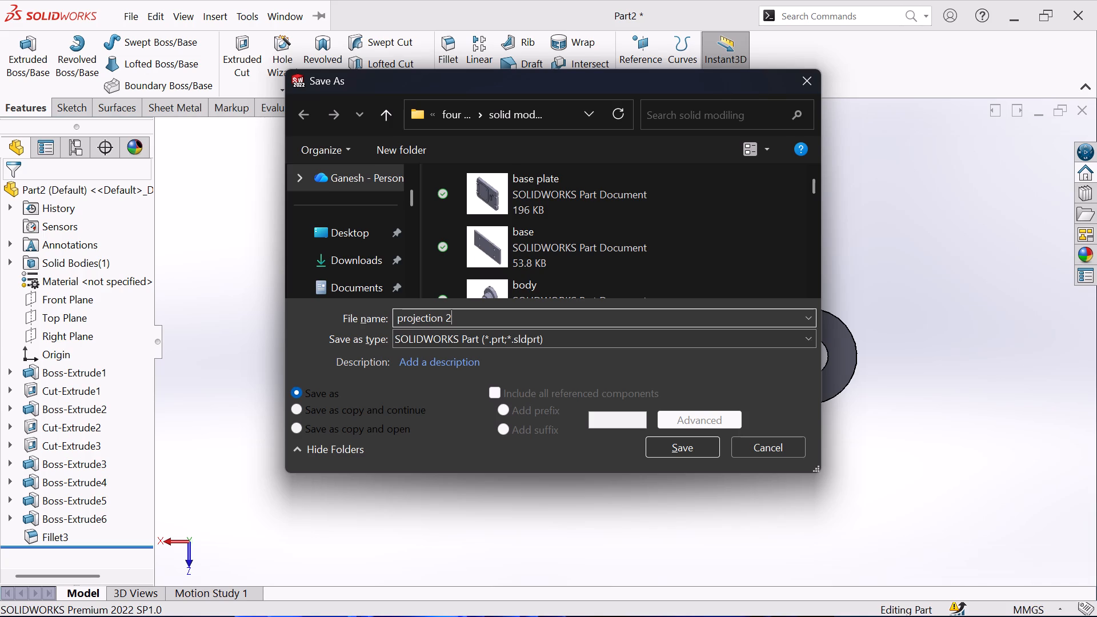
{"action": "key", "text": "Return"}
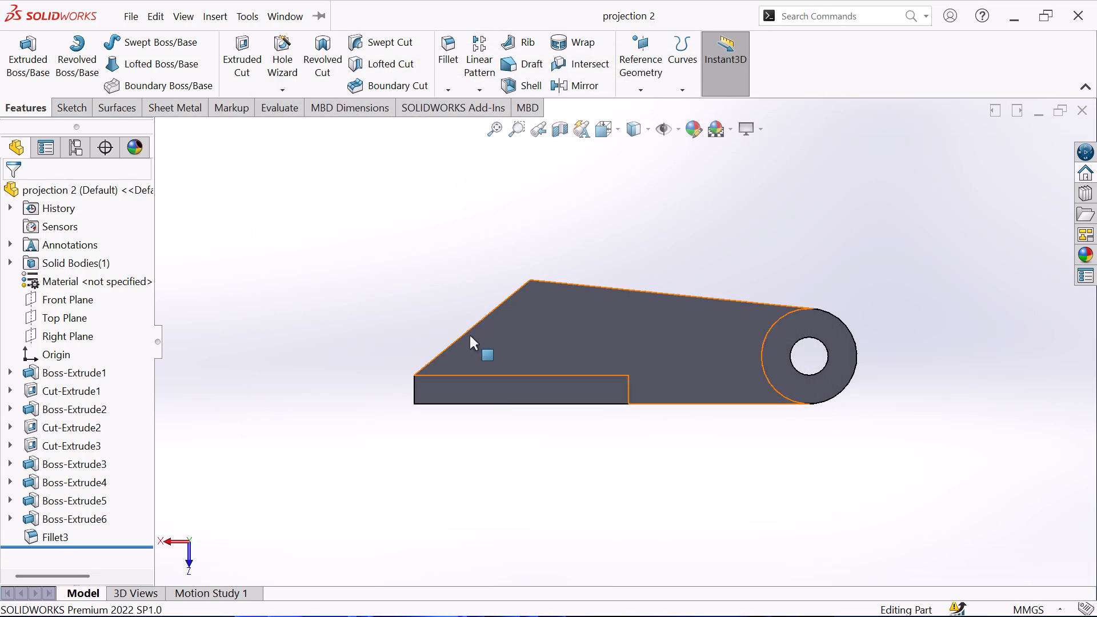
Create a drawing from the projection 2 part on a standard A3 (ISO) sheet with the sheet format displayed.
{"action": "left_click", "coordinate": [131, 26]}
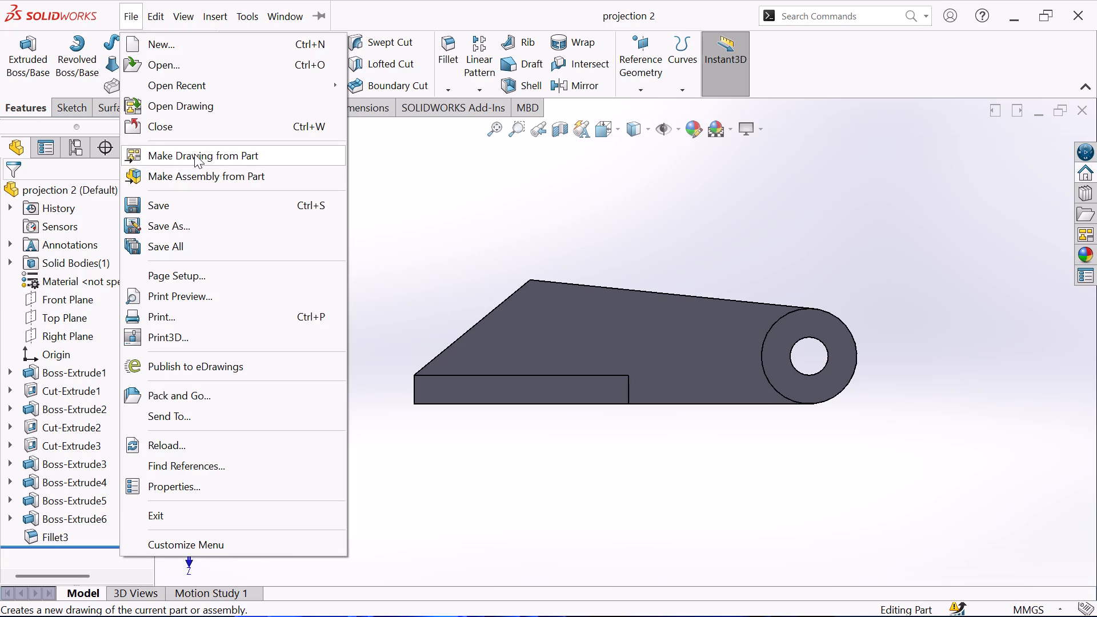
{"action": "left_click", "coordinate": [194, 154]}
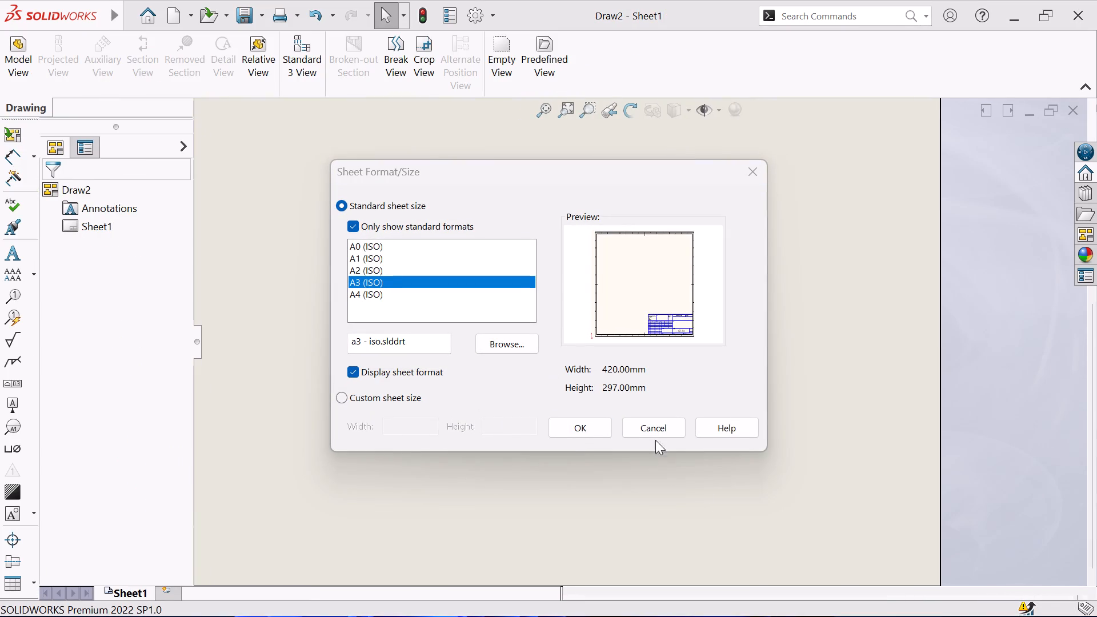
{"action": "left_click", "coordinate": [579, 427]}
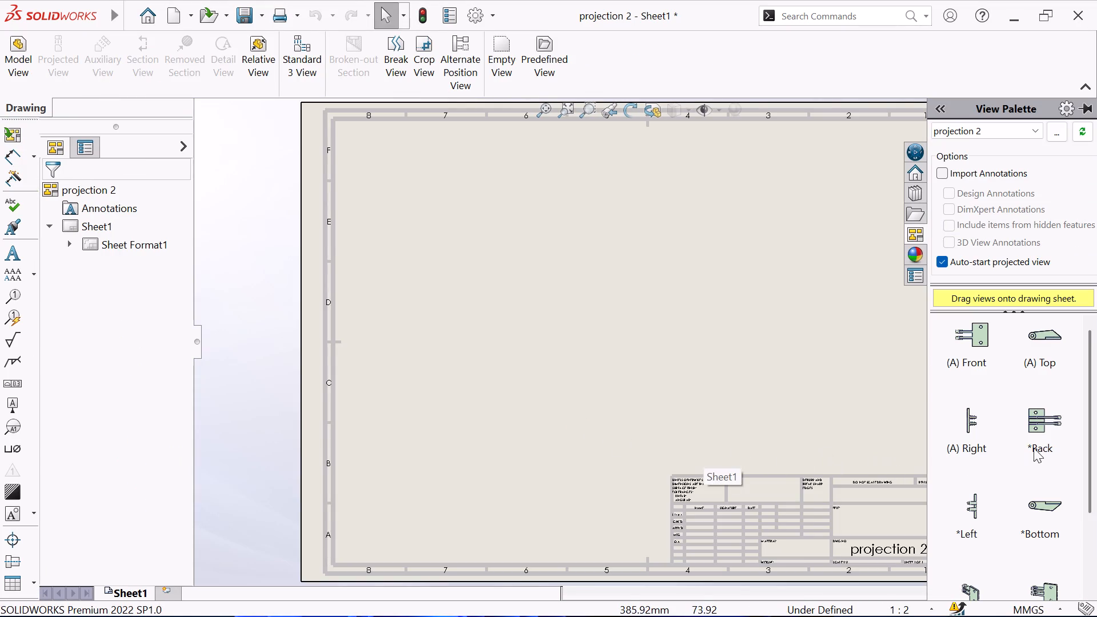
Place the Back view on the sheet, then project a side view below it, an end view to its left and an isometric view diagonally below left.
{"action": "left_click_drag", "start_coordinate": [1048, 429], "coordinate": [994, 420]}
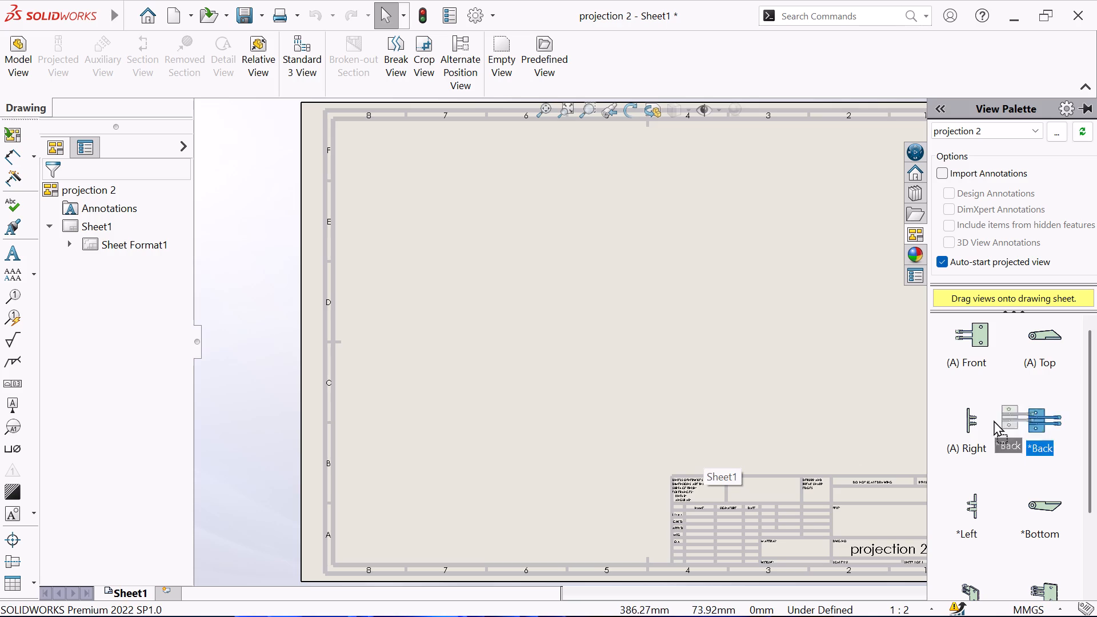
{"action": "left_click_drag", "start_coordinate": [994, 420], "coordinate": [645, 308]}
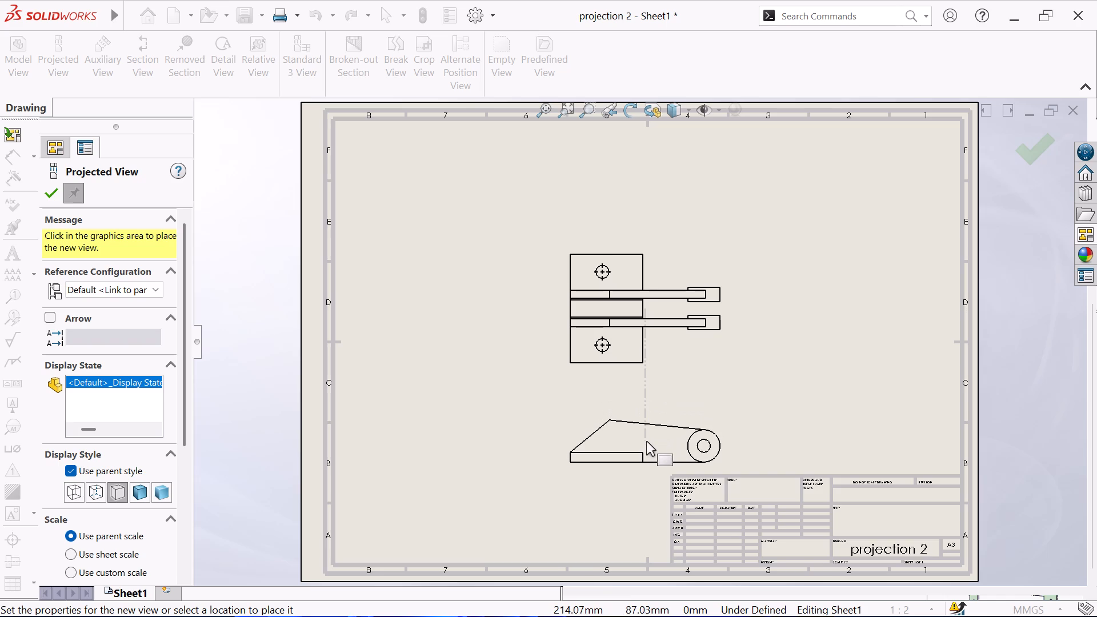
{"action": "left_click", "coordinate": [646, 441]}
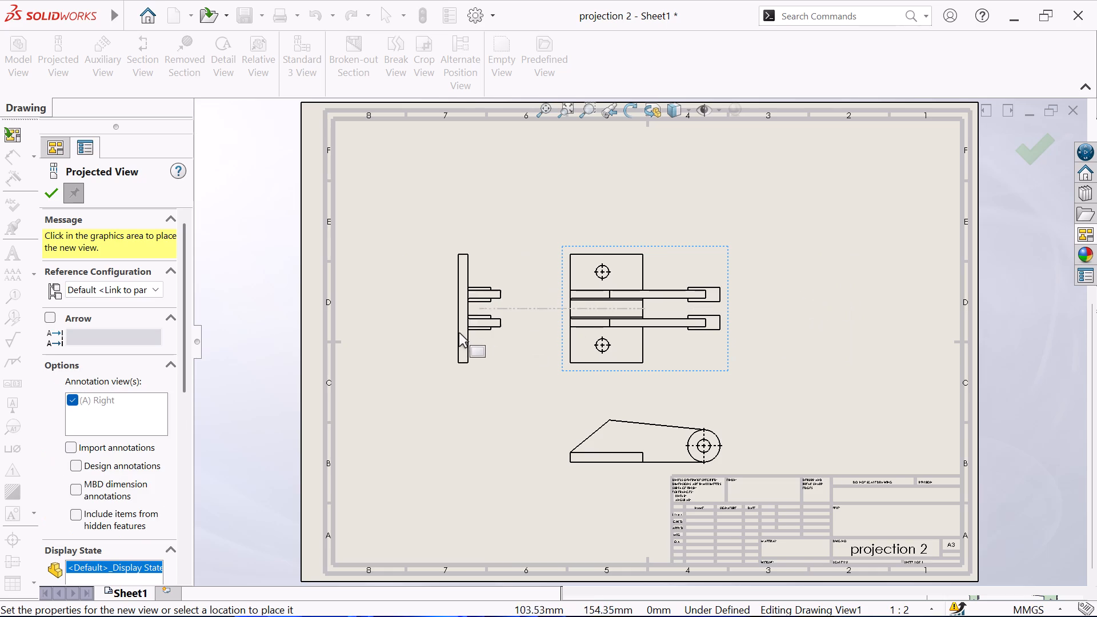
{"action": "left_click", "coordinate": [413, 331]}
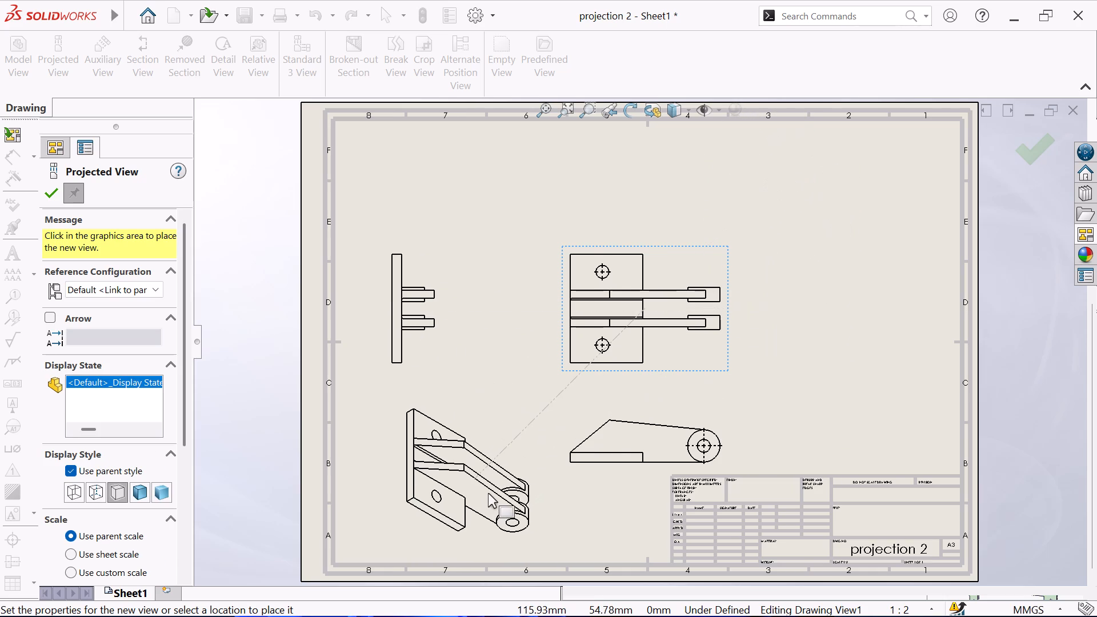
{"action": "left_click", "coordinate": [457, 492]}
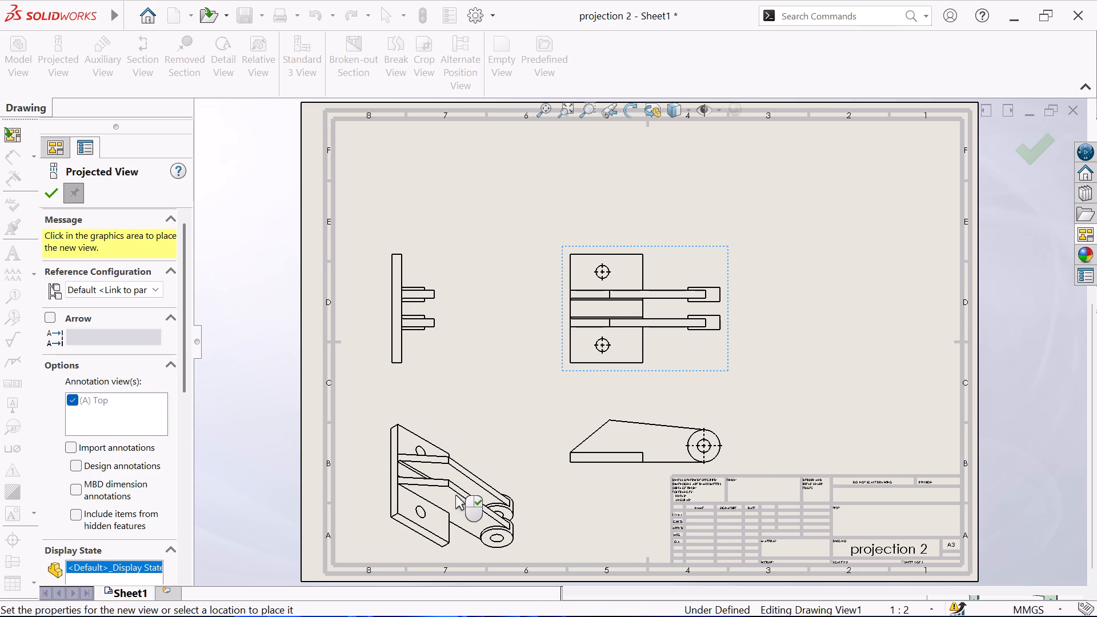
Set the isometric view's display style to Shaded With Edges.
{"action": "left_click", "coordinate": [420, 499]}
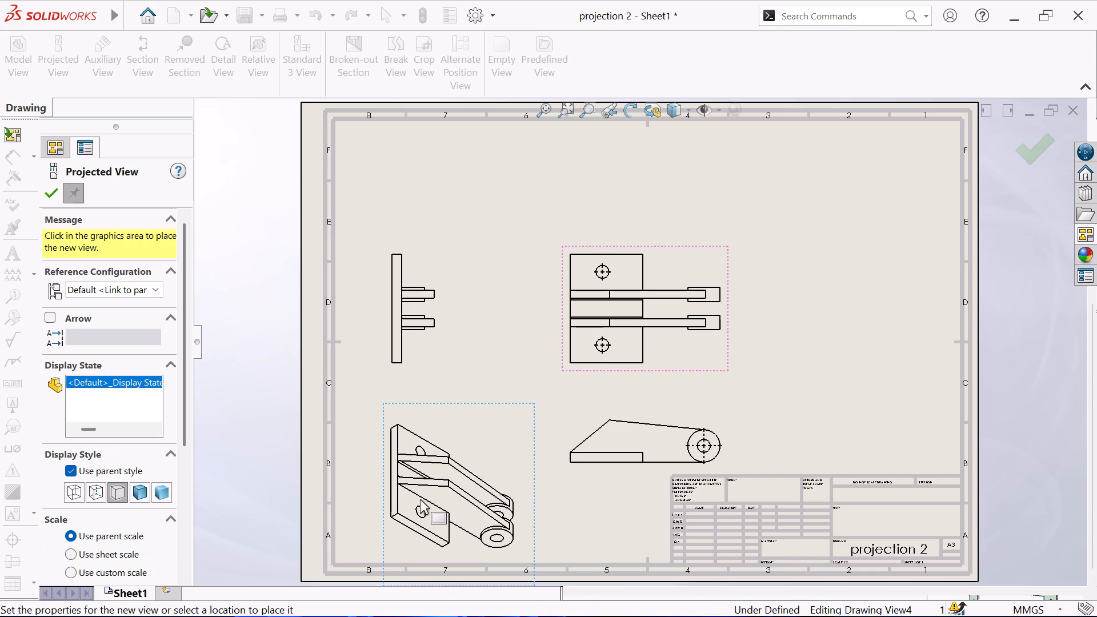
{"action": "left_click", "coordinate": [141, 492]}
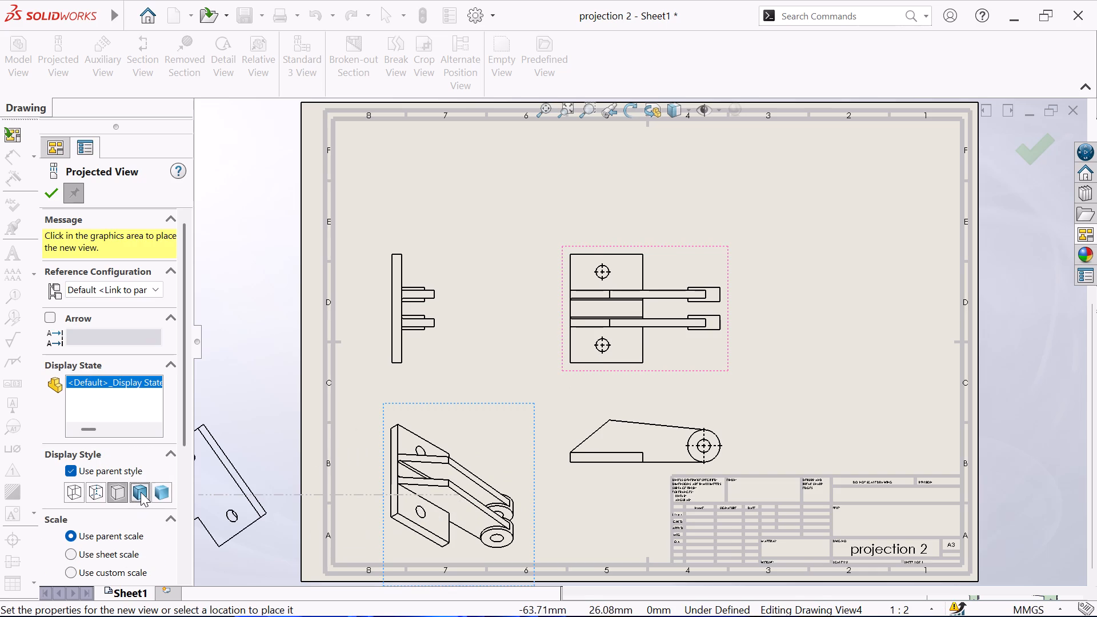
{"action": "key", "text": "Escape"}
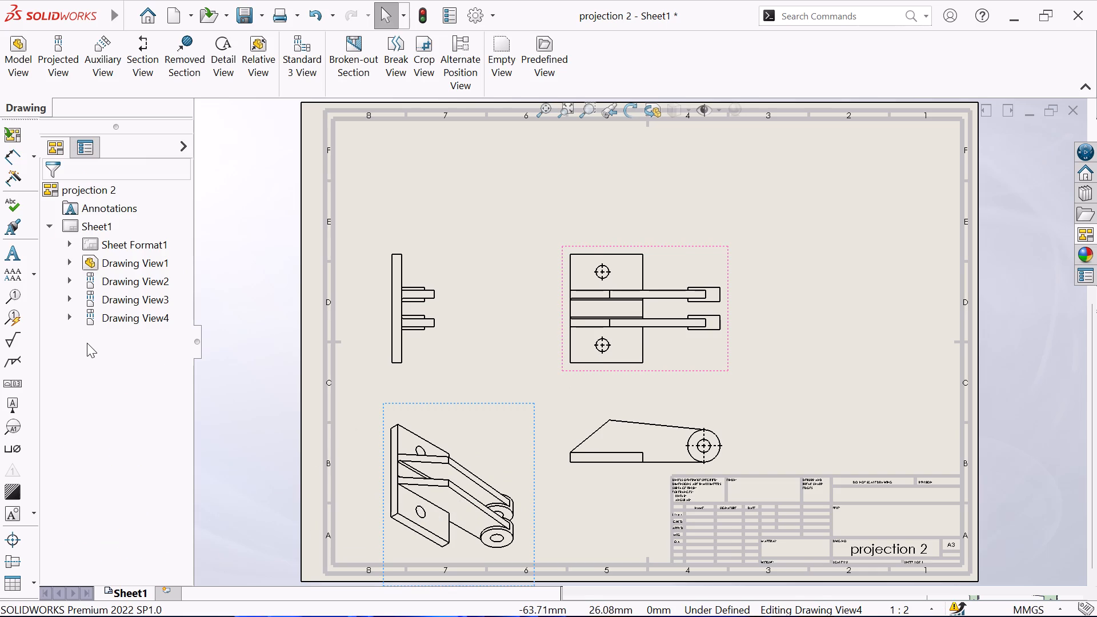
{"action": "left_click", "coordinate": [423, 424]}
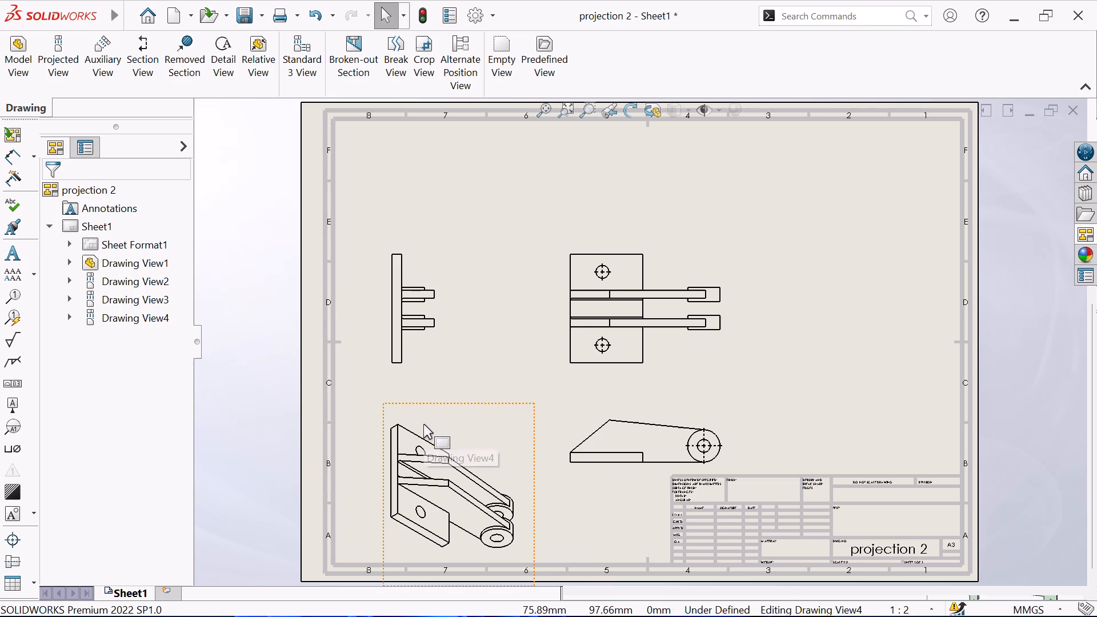
{"action": "left_click", "coordinate": [147, 437]}
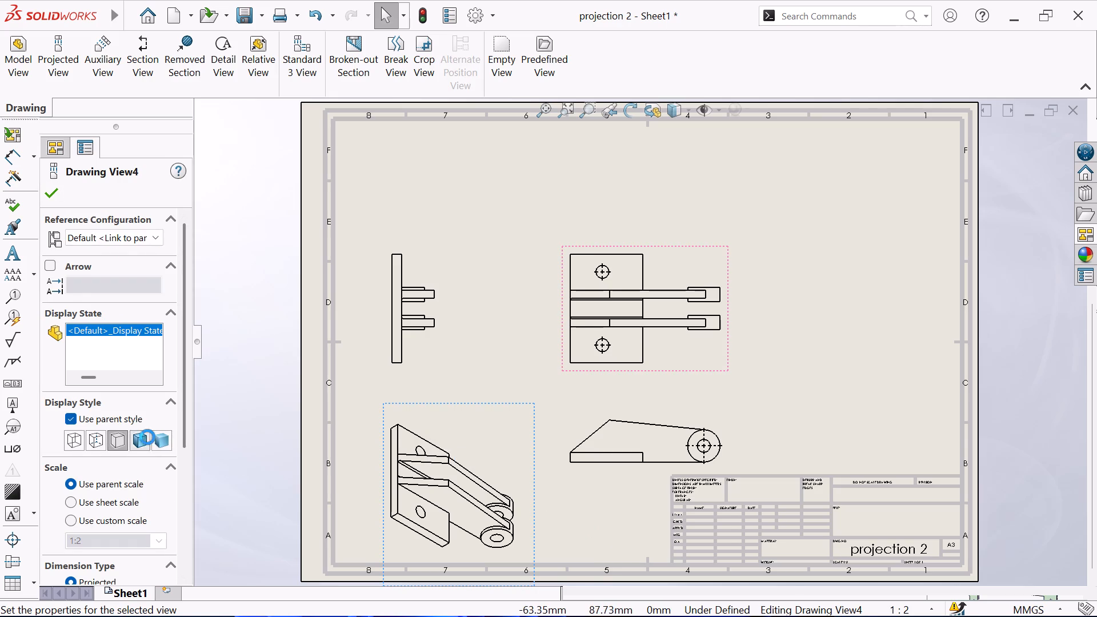
{"action": "left_click", "coordinate": [54, 198]}
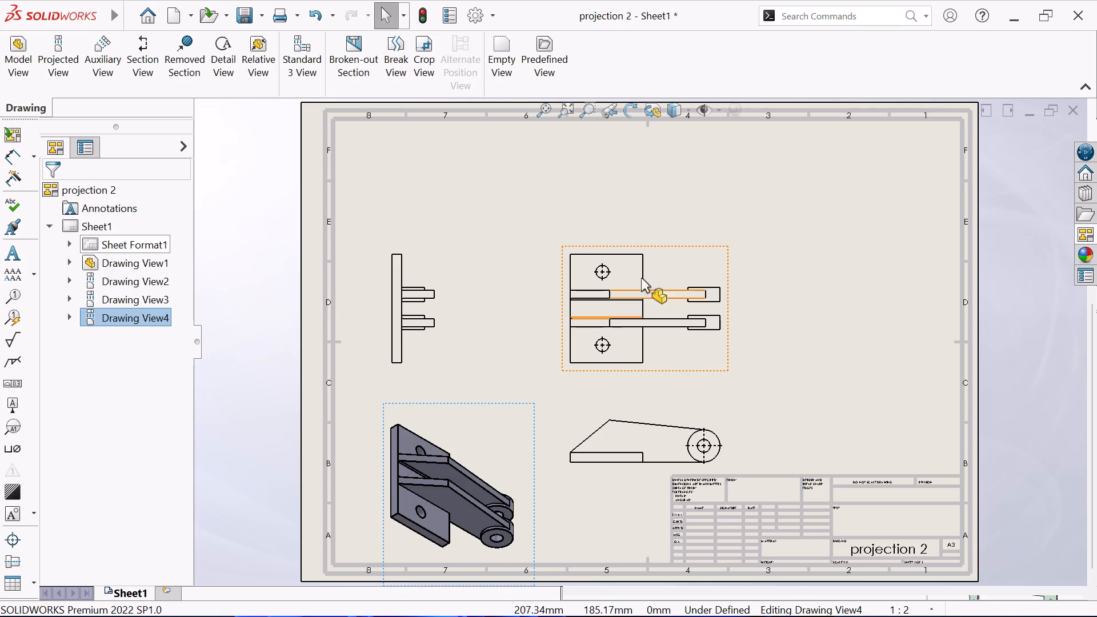
Move the Back view up and to the right on the sheet, widening the spacing between the views.
{"action": "left_click", "coordinate": [688, 247]}
{"action": "left_click_drag", "start_coordinate": [699, 243], "coordinate": [704, 222]}
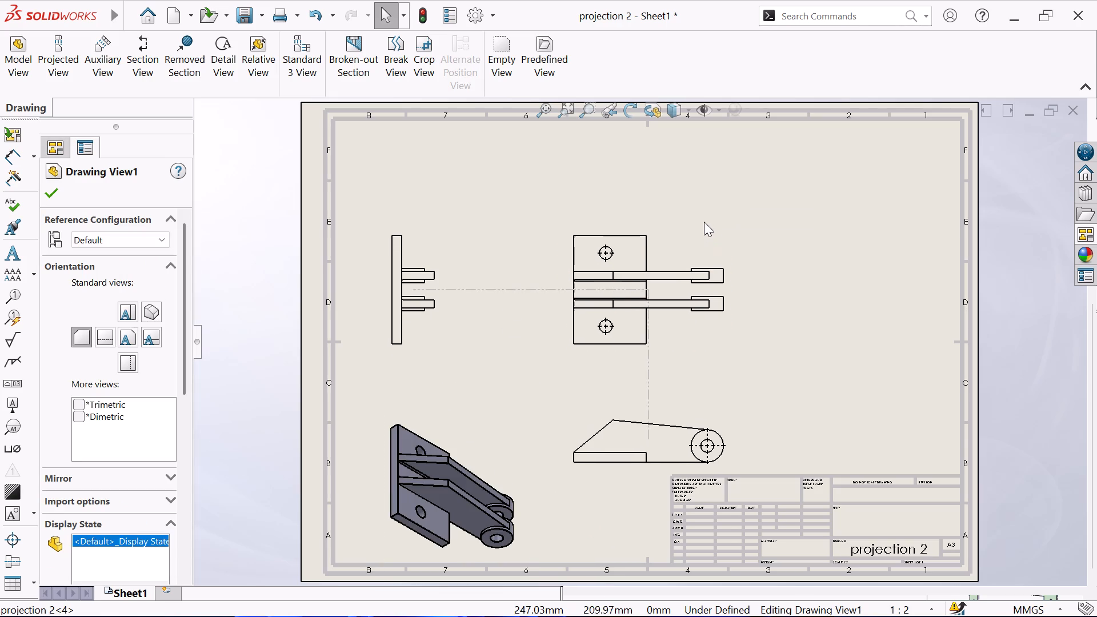
{"action": "left_click_drag", "start_coordinate": [704, 222], "coordinate": [734, 181]}
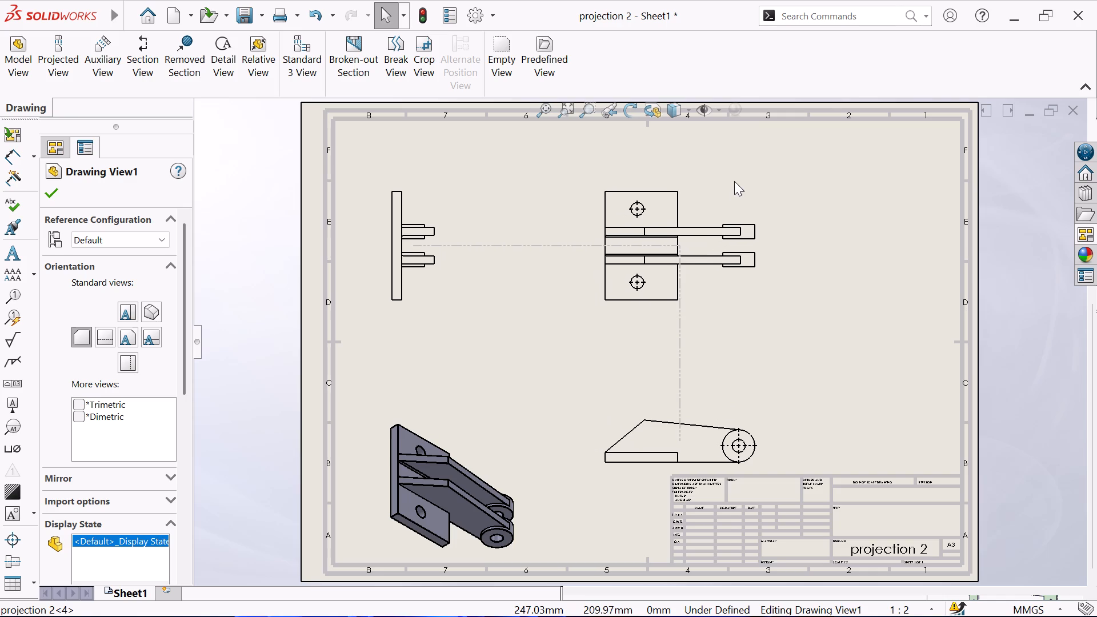
{"action": "left_click_drag", "start_coordinate": [734, 181], "coordinate": [759, 166]}
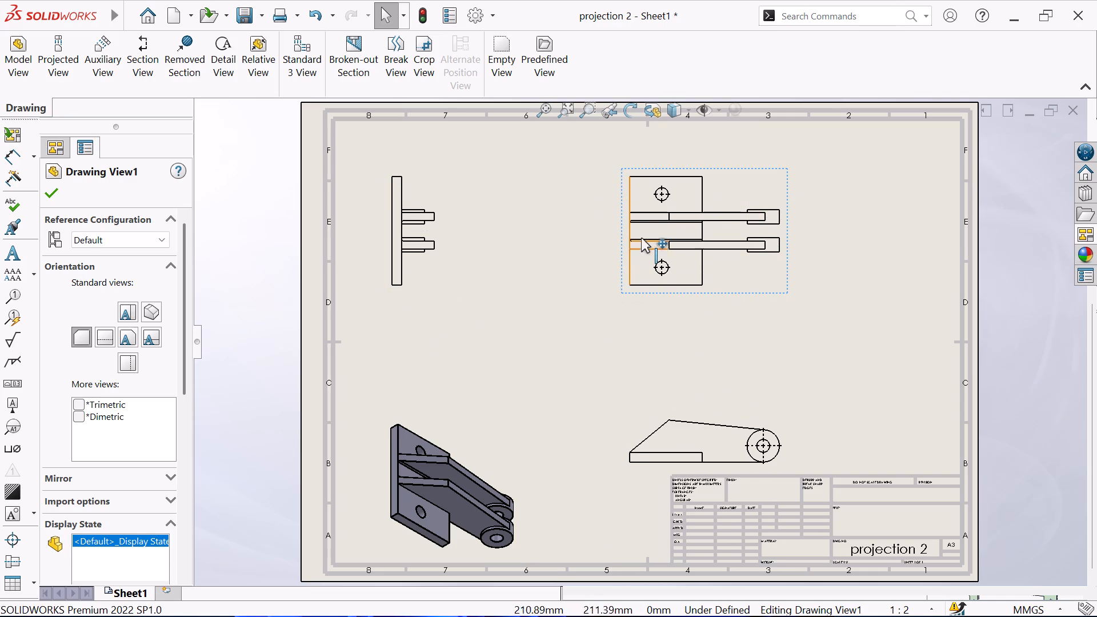
Dimension the plate's height and width in the Back view, placing them to its left and above it.
{"action": "left_click", "coordinate": [15, 159]}
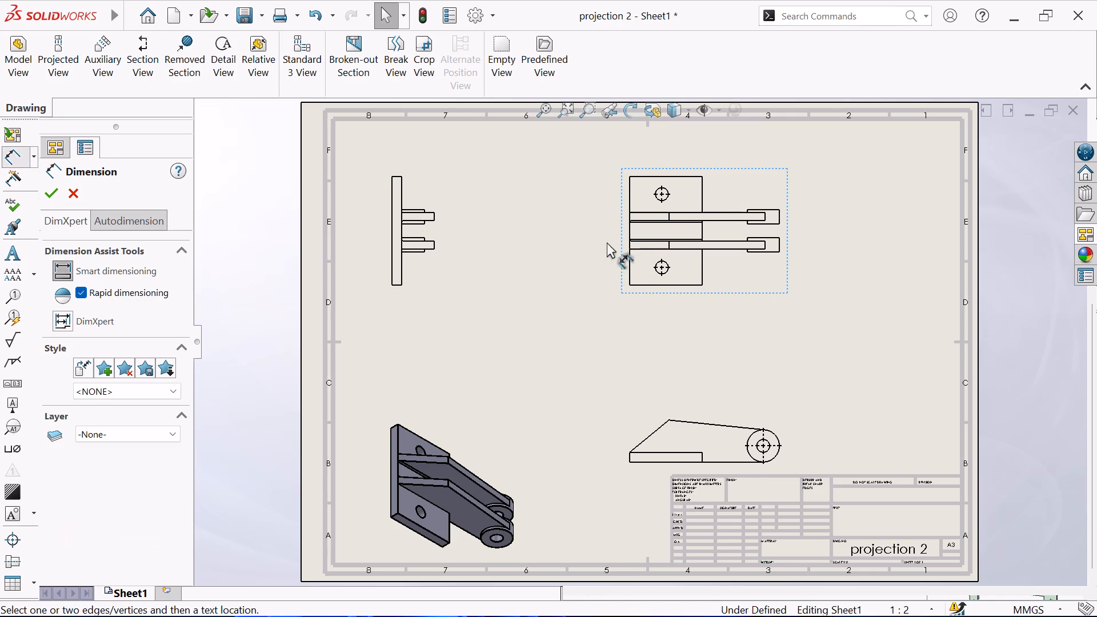
{"action": "left_click", "coordinate": [631, 195]}
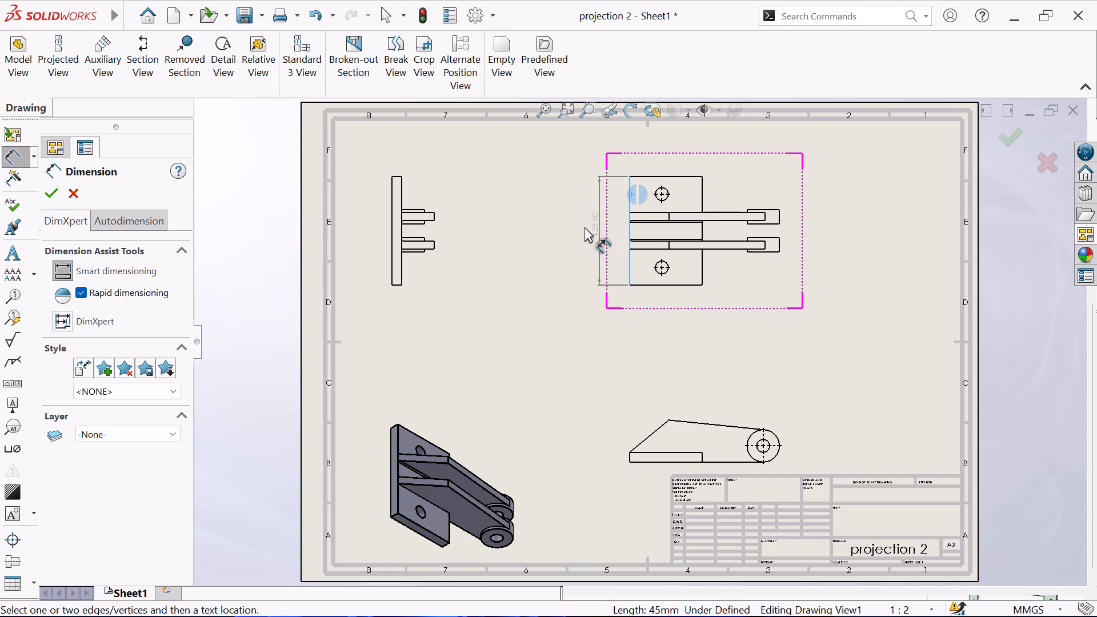
{"action": "left_click", "coordinate": [572, 232]}
{"action": "left_click", "coordinate": [680, 175]}
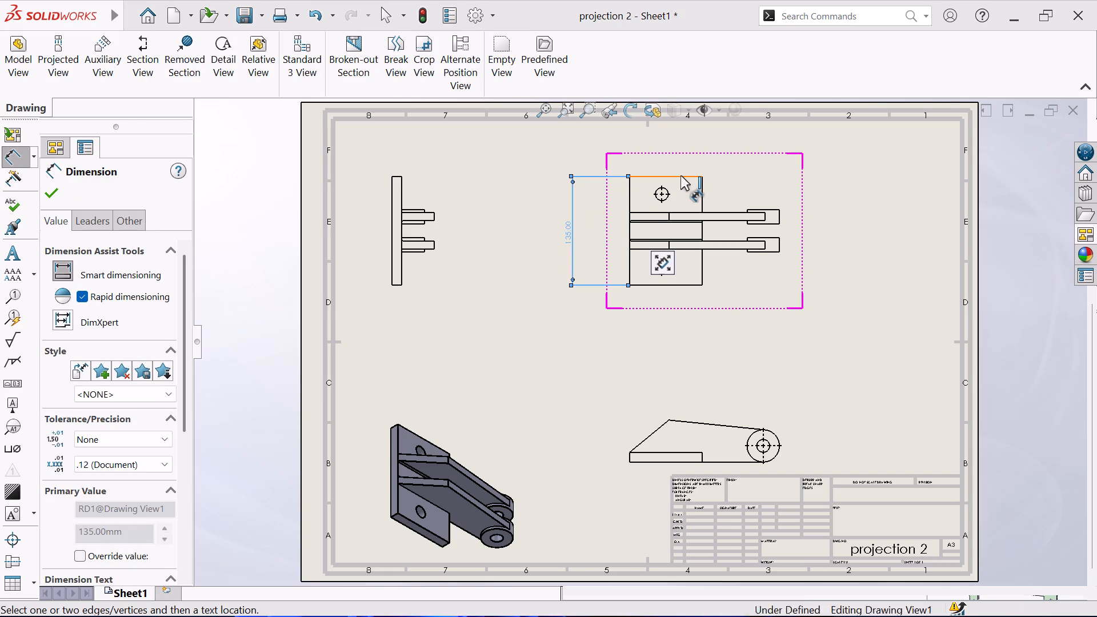
{"action": "left_click", "coordinate": [674, 165]}
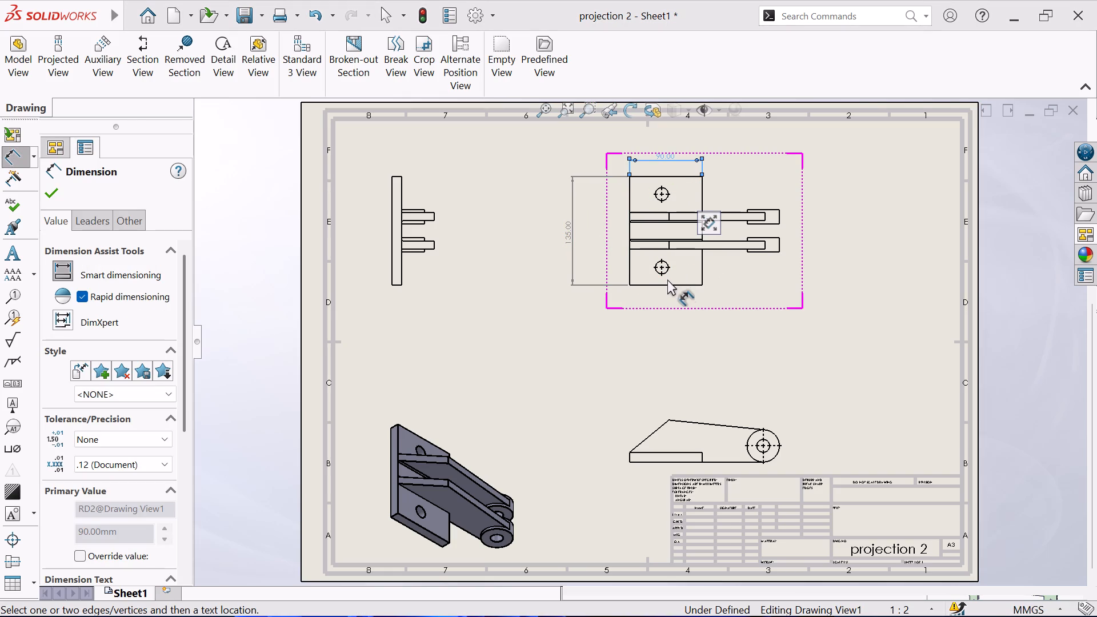
Dimension the sloped edge's length and the vertical height from the bottom edge to the apex in the side view.
{"action": "left_click", "coordinate": [651, 435]}
{"action": "left_click", "coordinate": [640, 426]}
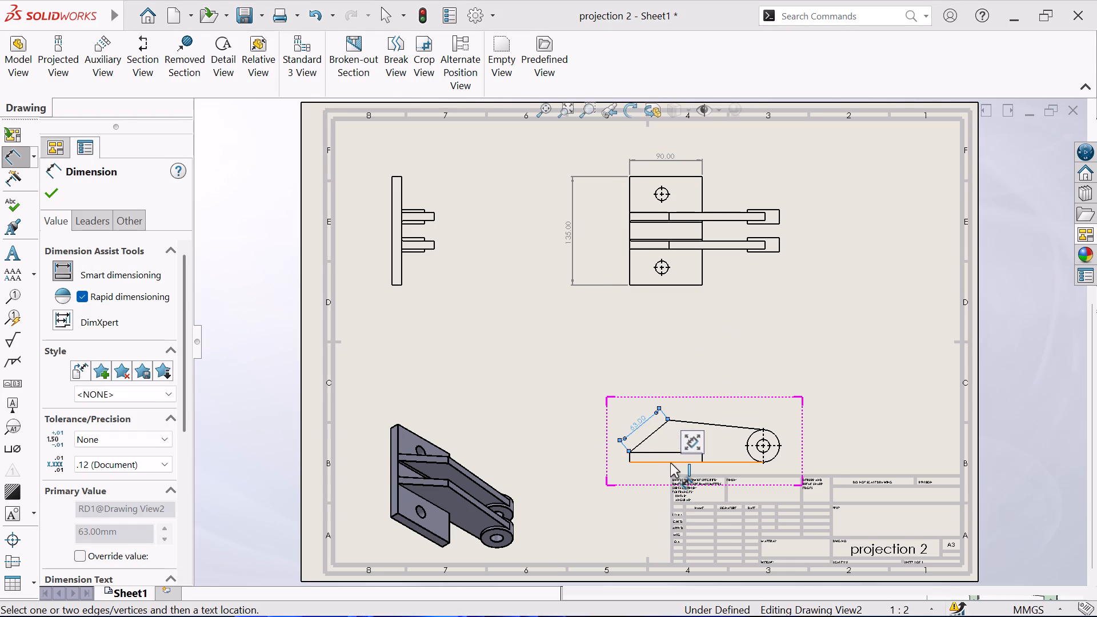
{"action": "left_click", "coordinate": [670, 463]}
{"action": "left_click", "coordinate": [668, 419]}
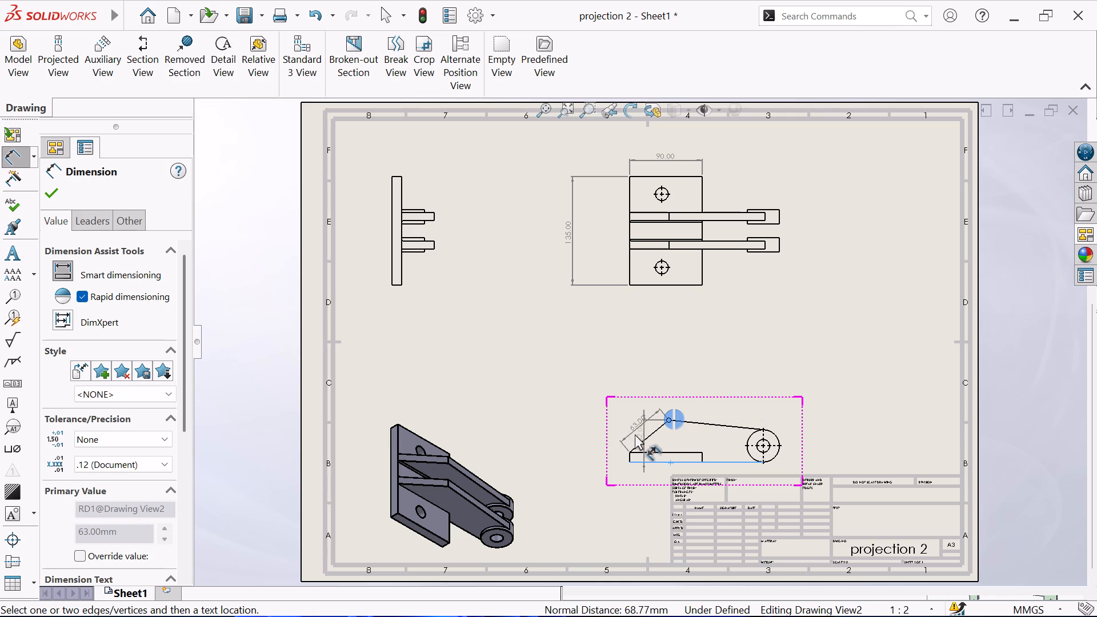
{"action": "left_click", "coordinate": [598, 440]}
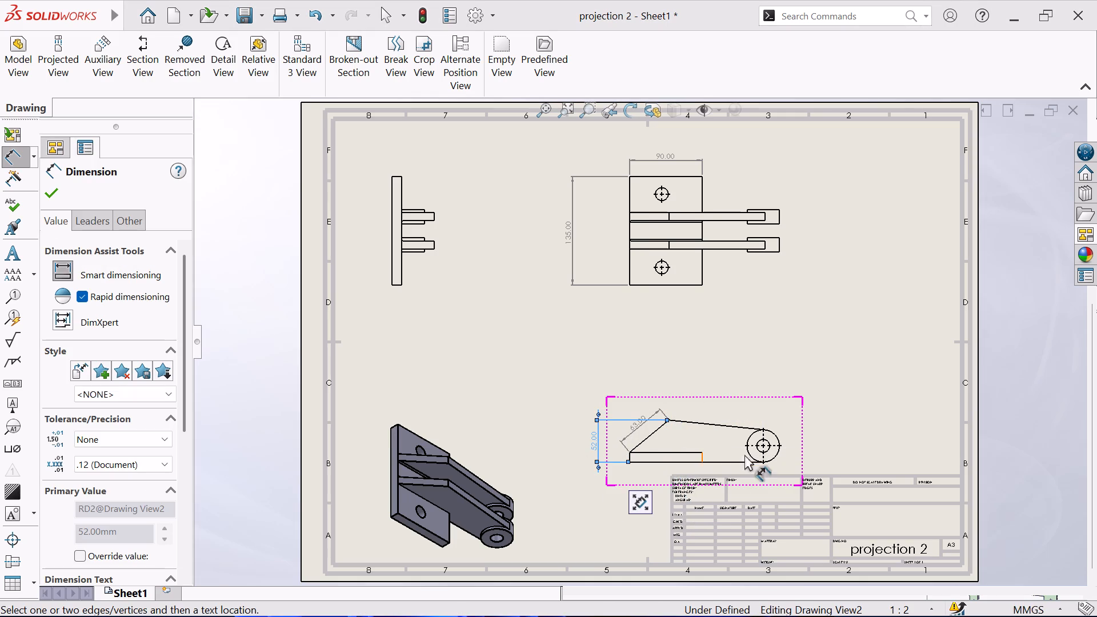
Dimension the outer and bore diameters of the lug's round end in the side view.
{"action": "left_click", "coordinate": [775, 435]}
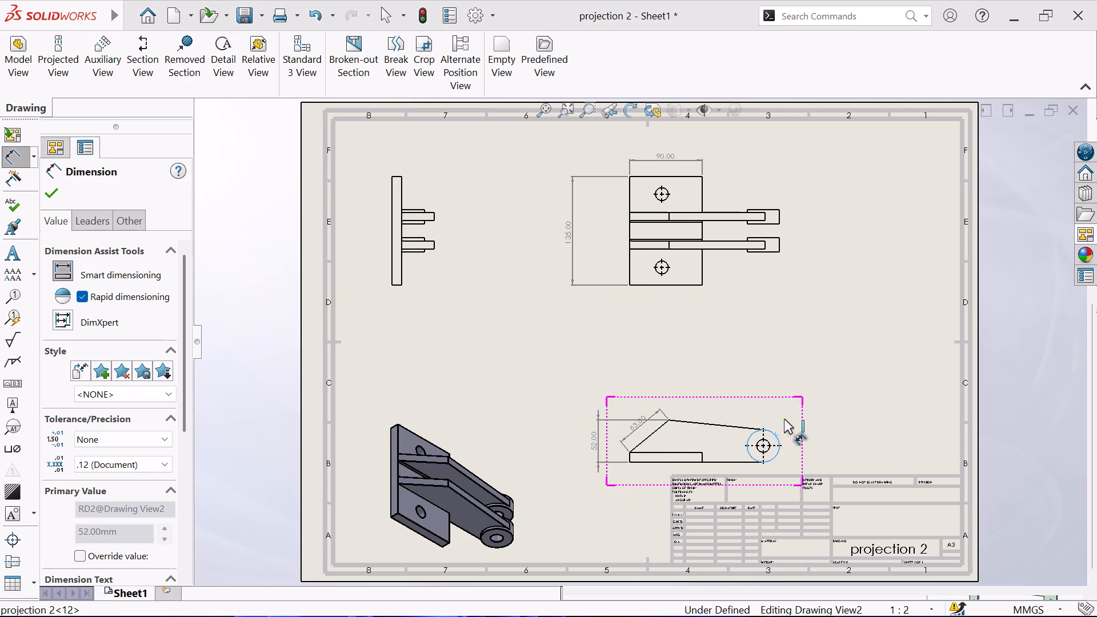
{"action": "left_click", "coordinate": [789, 407]}
{"action": "left_click", "coordinate": [767, 450]}
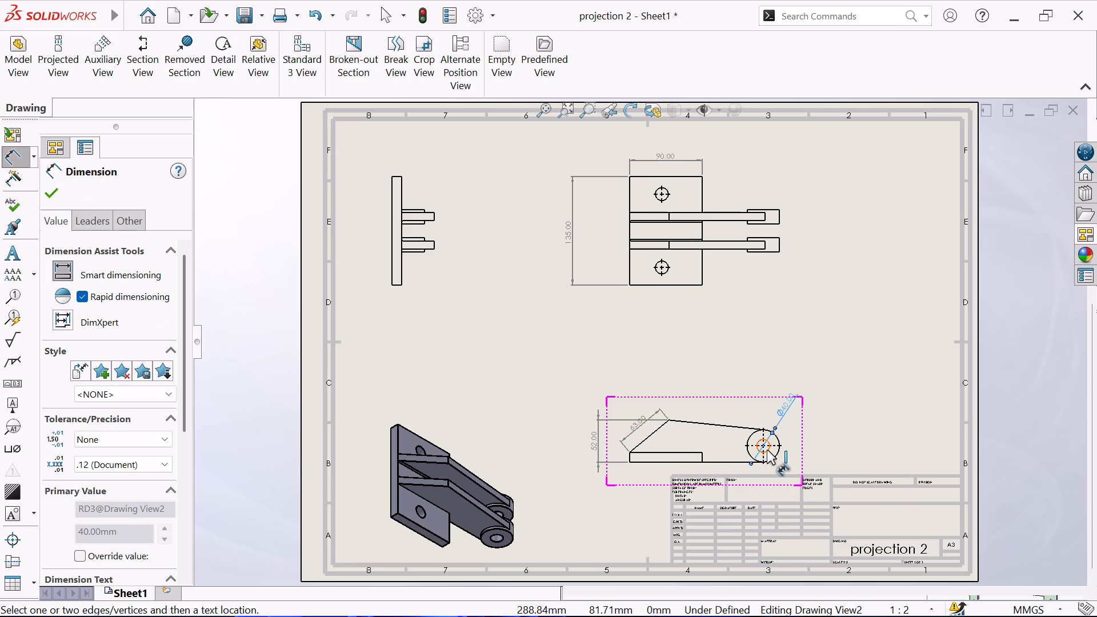
{"action": "left_click", "coordinate": [818, 419]}
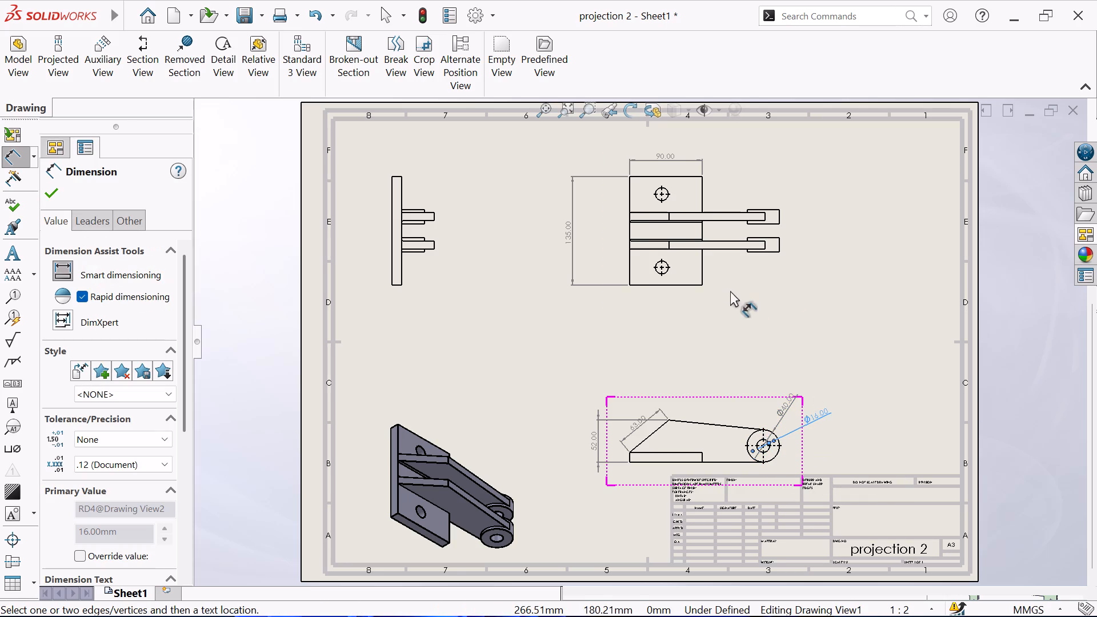
Dimension the lower plate hole's diameter and its horizontal distance from the plate's right edge in the Back view.
{"action": "left_click", "coordinate": [667, 272]}
{"action": "left_click", "coordinate": [667, 331]}
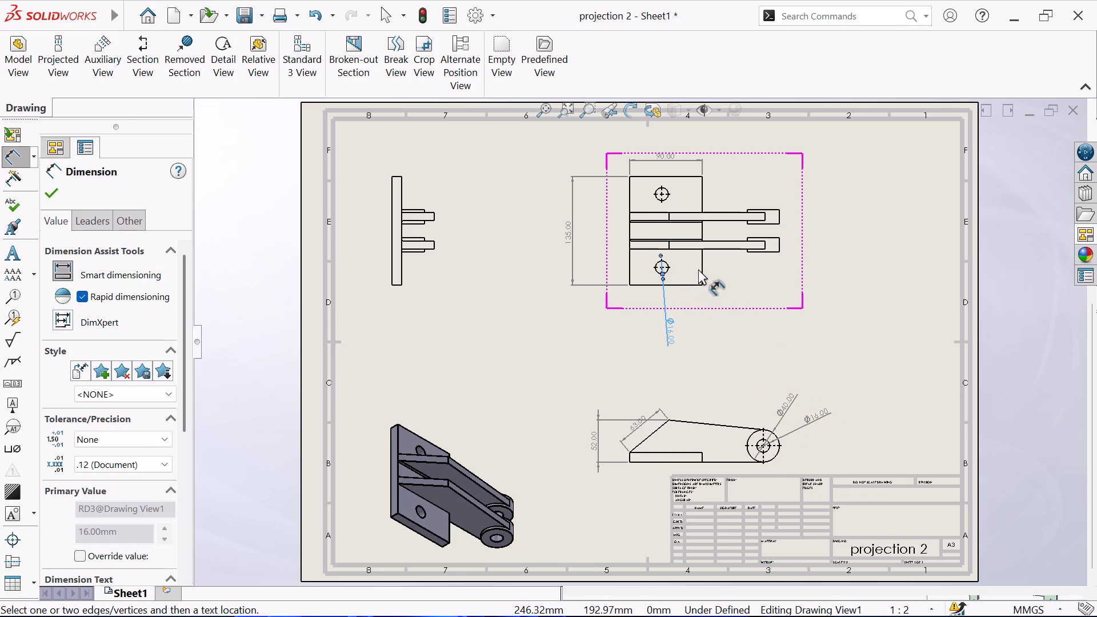
{"action": "left_click", "coordinate": [702, 266]}
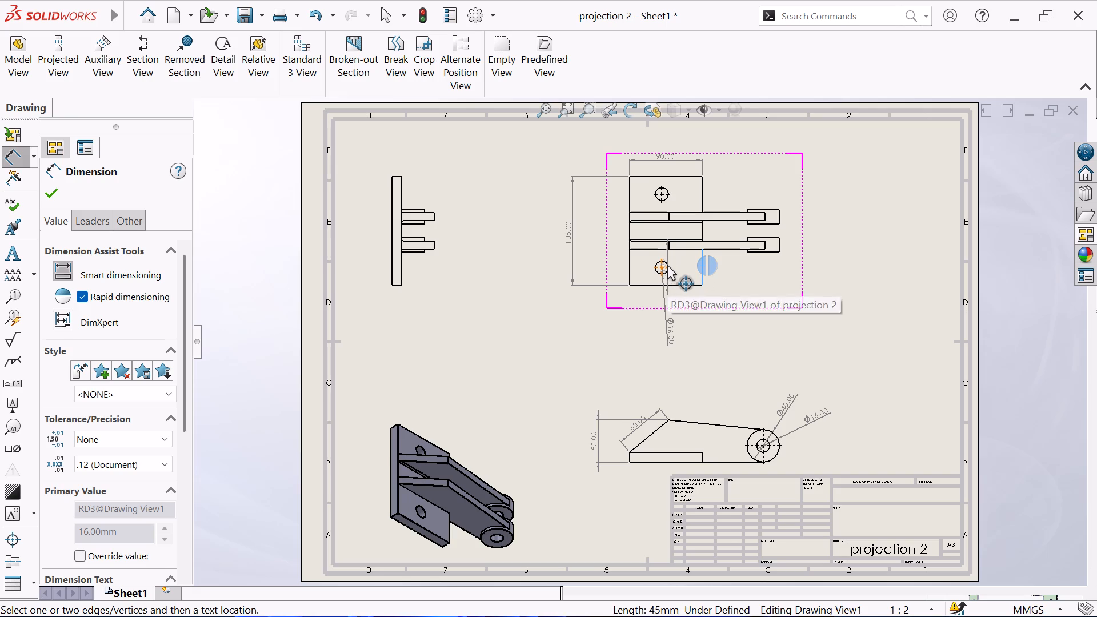
{"action": "left_click", "coordinate": [667, 263]}
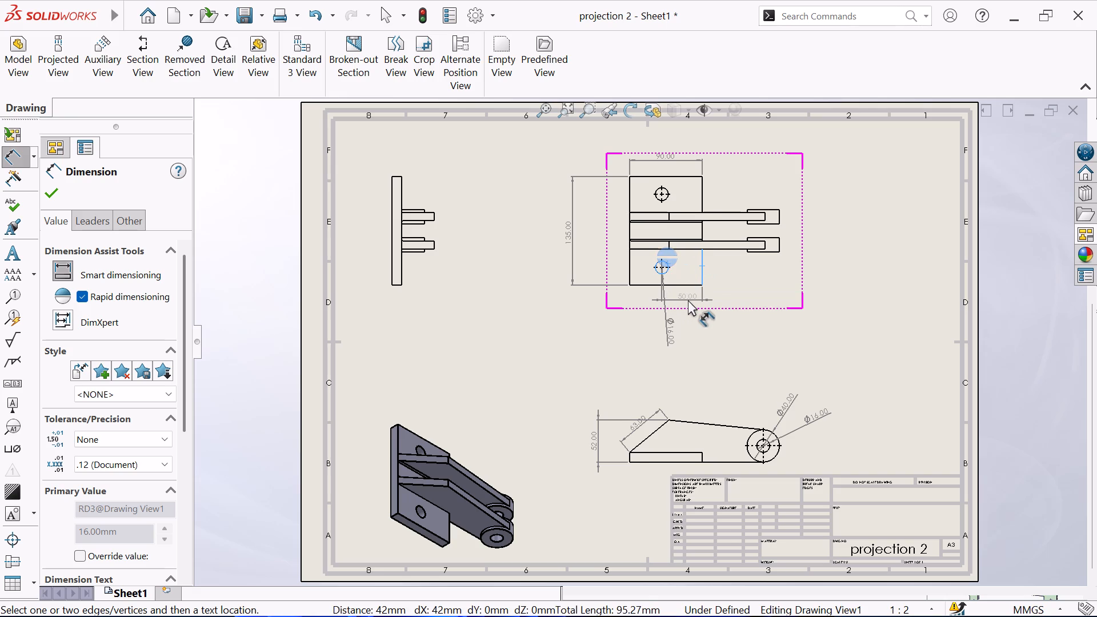
{"action": "left_click", "coordinate": [688, 300]}
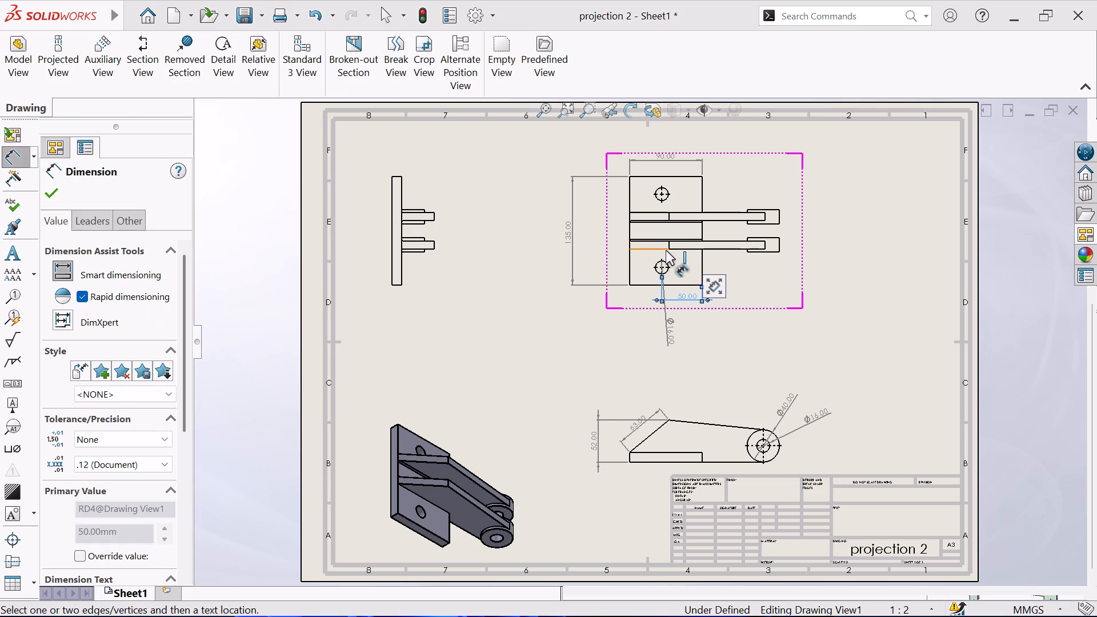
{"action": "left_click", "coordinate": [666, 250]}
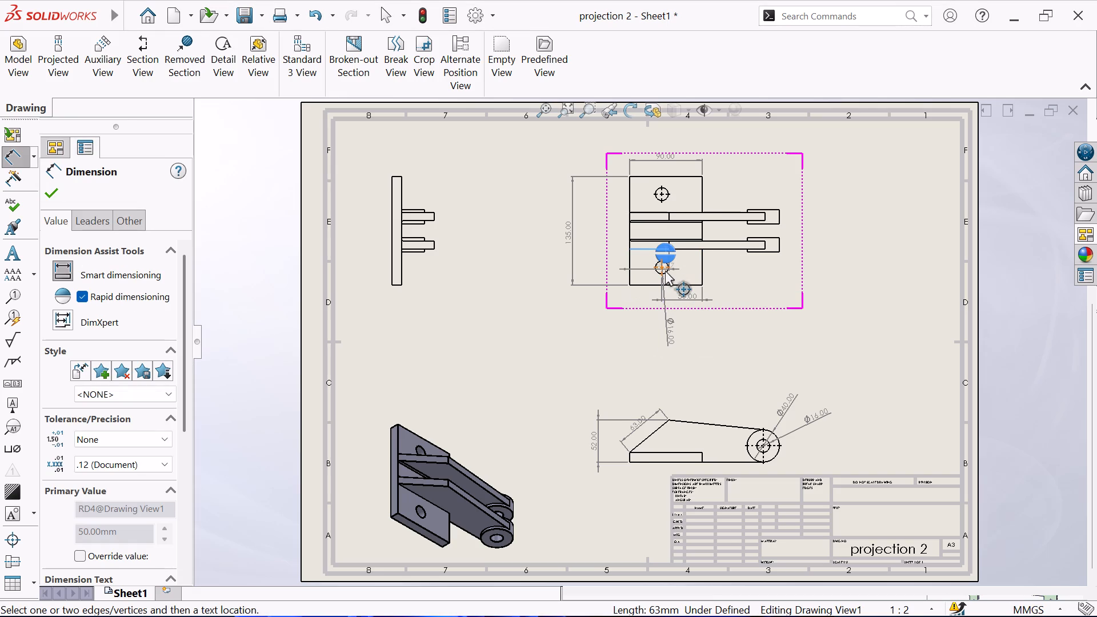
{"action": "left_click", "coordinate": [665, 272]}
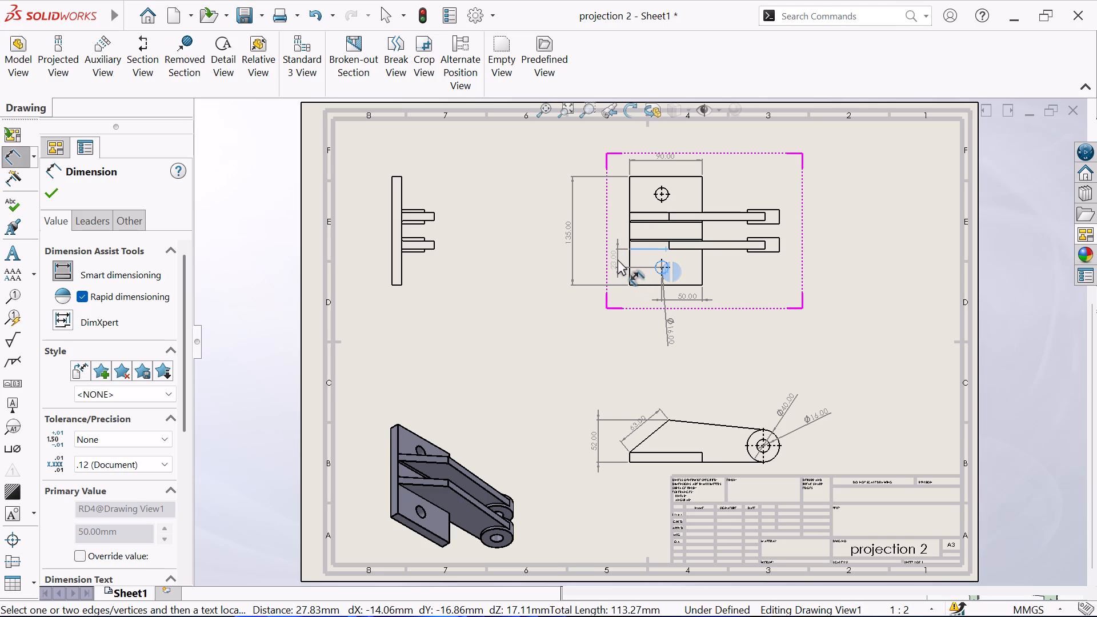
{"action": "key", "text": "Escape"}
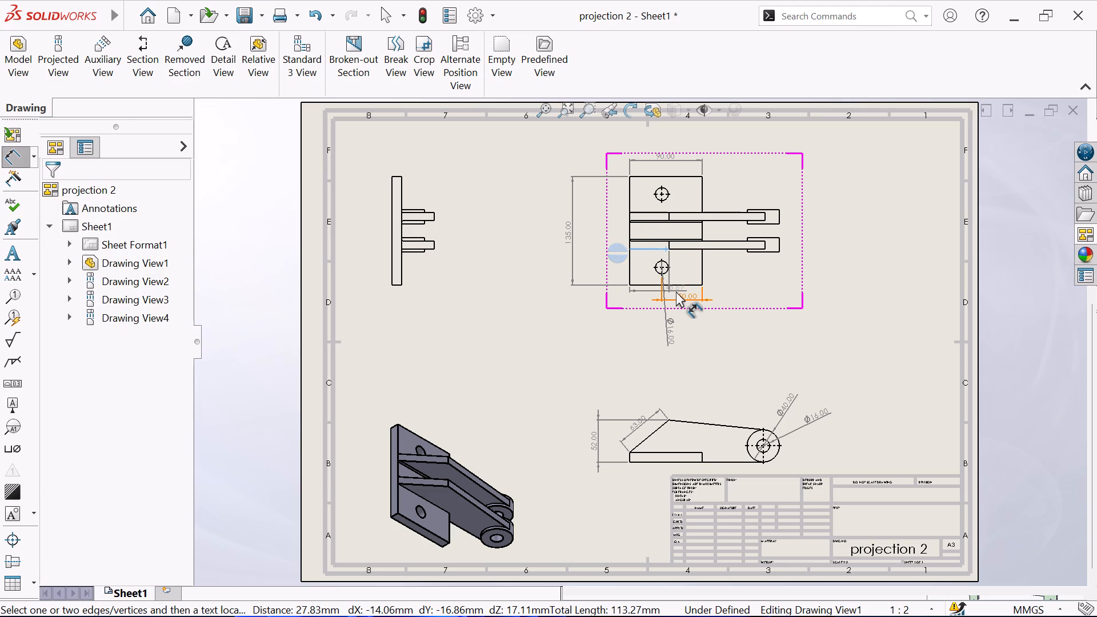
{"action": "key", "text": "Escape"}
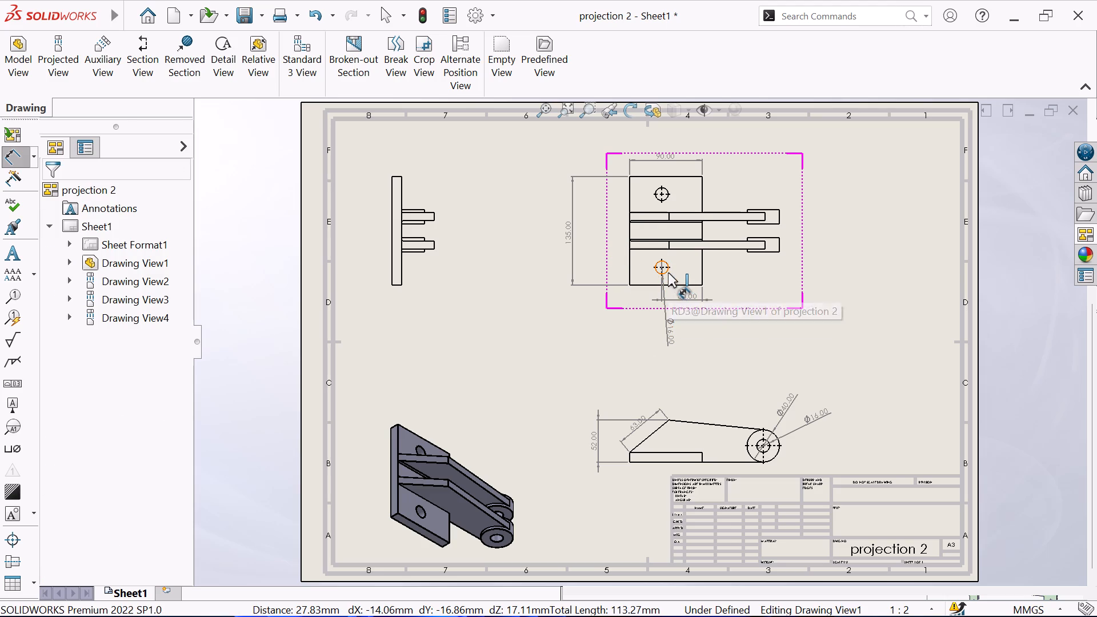
Dimension the lower hole's height above the plate's bottom edge and the top edge-to-upper rib distance in the Back view, placing both left of the plate.
{"action": "left_click", "coordinate": [668, 273]}
{"action": "left_click", "coordinate": [687, 284]}
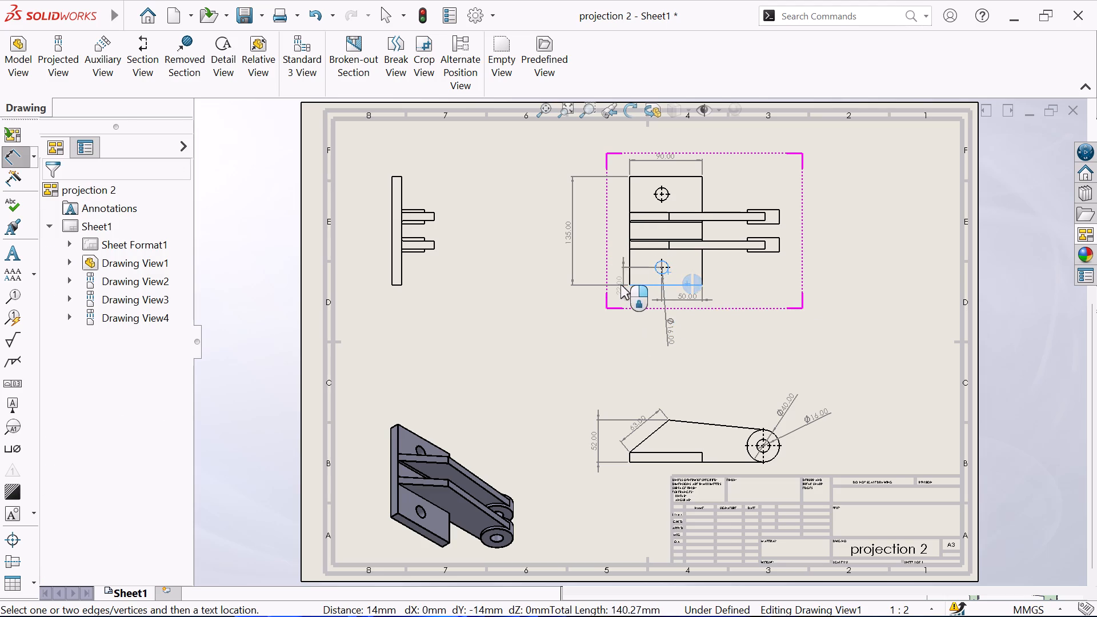
{"action": "left_click", "coordinate": [615, 274]}
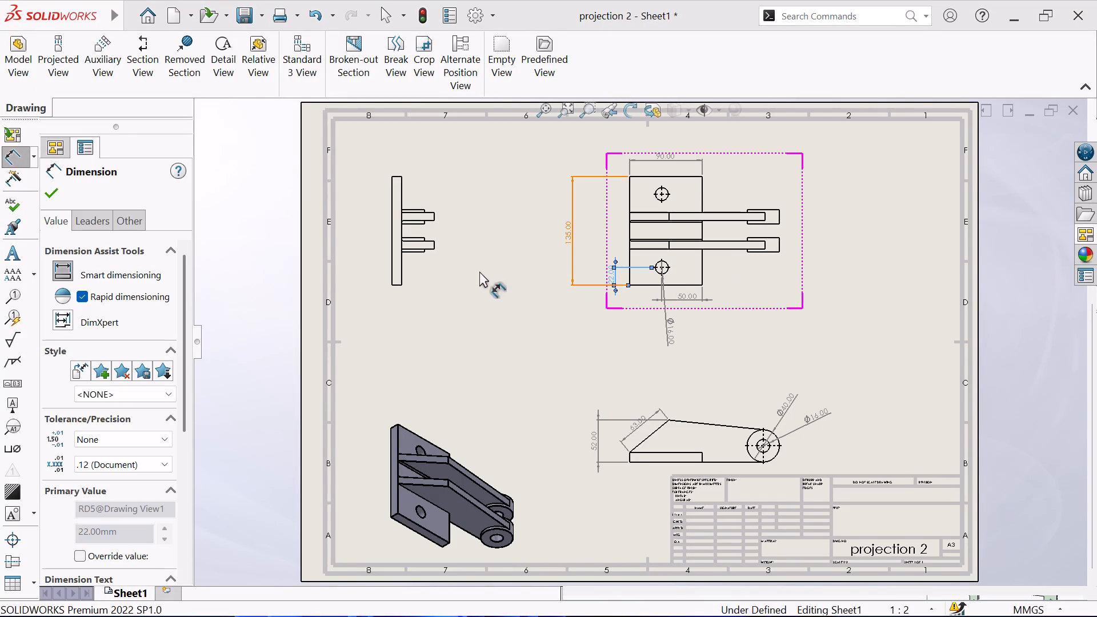
{"action": "left_click", "coordinate": [655, 177]}
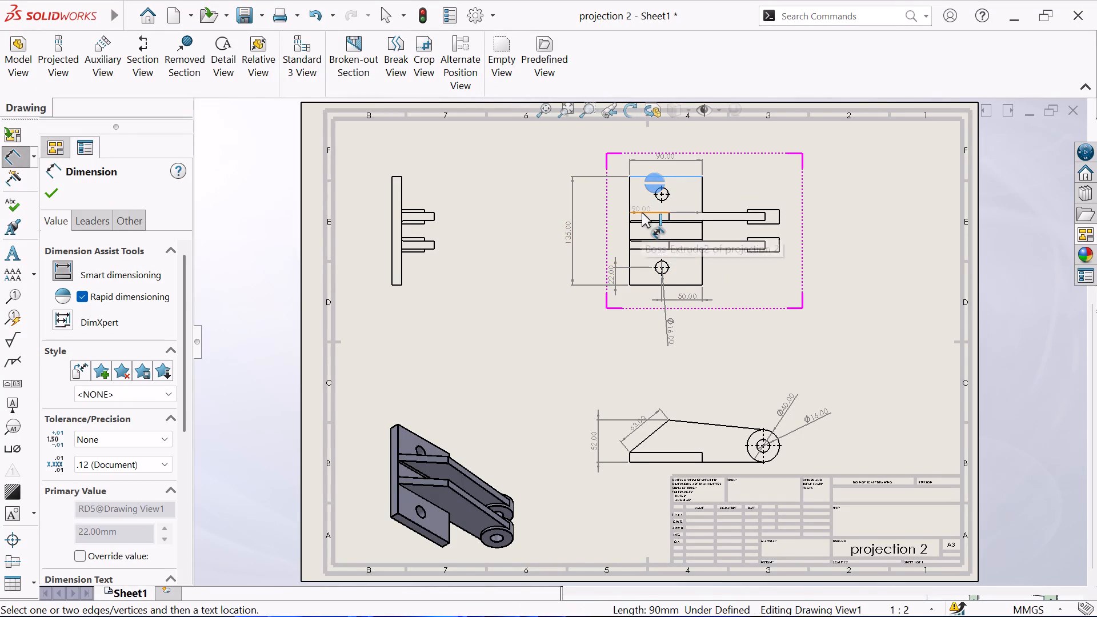
{"action": "left_click", "coordinate": [642, 213]}
{"action": "left_click", "coordinate": [616, 198]}
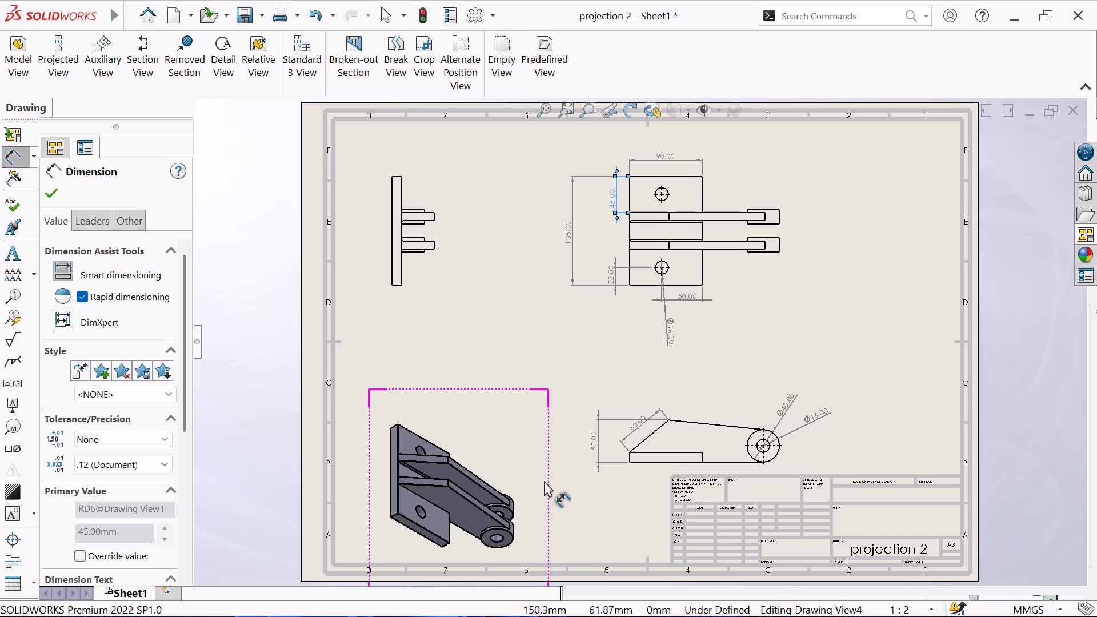
{"action": "right_click", "coordinate": [497, 362]}
{"action": "left_click", "coordinate": [561, 434]}
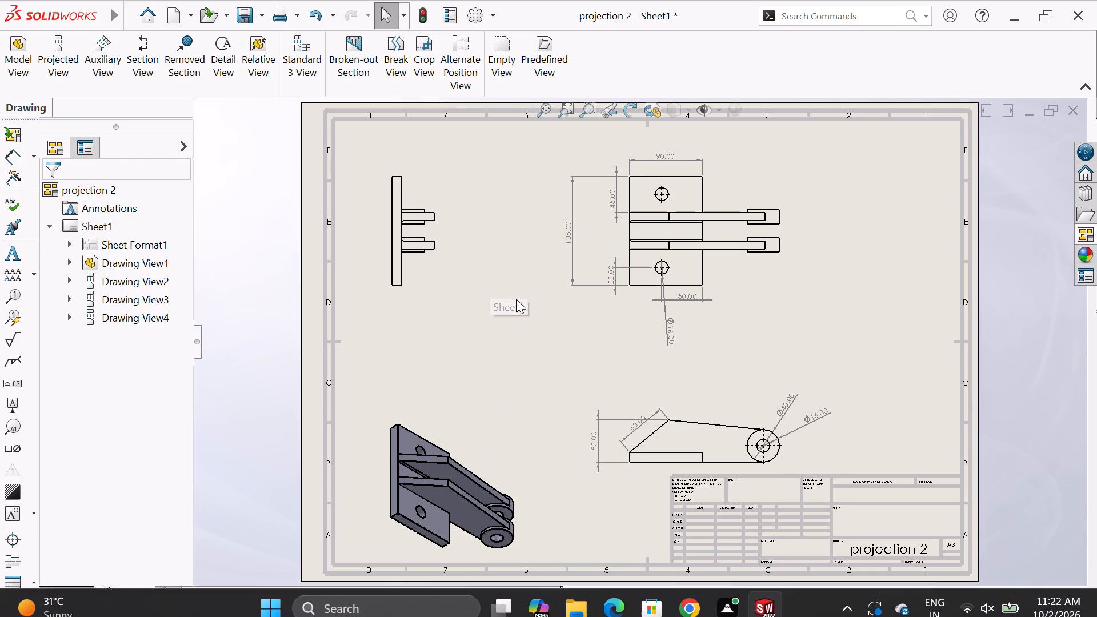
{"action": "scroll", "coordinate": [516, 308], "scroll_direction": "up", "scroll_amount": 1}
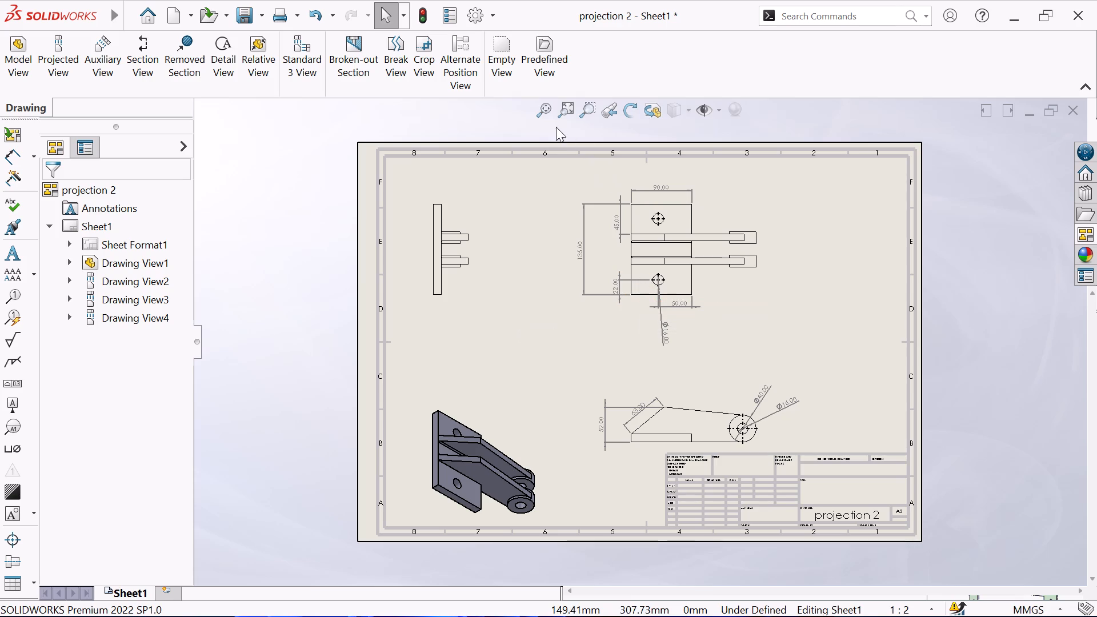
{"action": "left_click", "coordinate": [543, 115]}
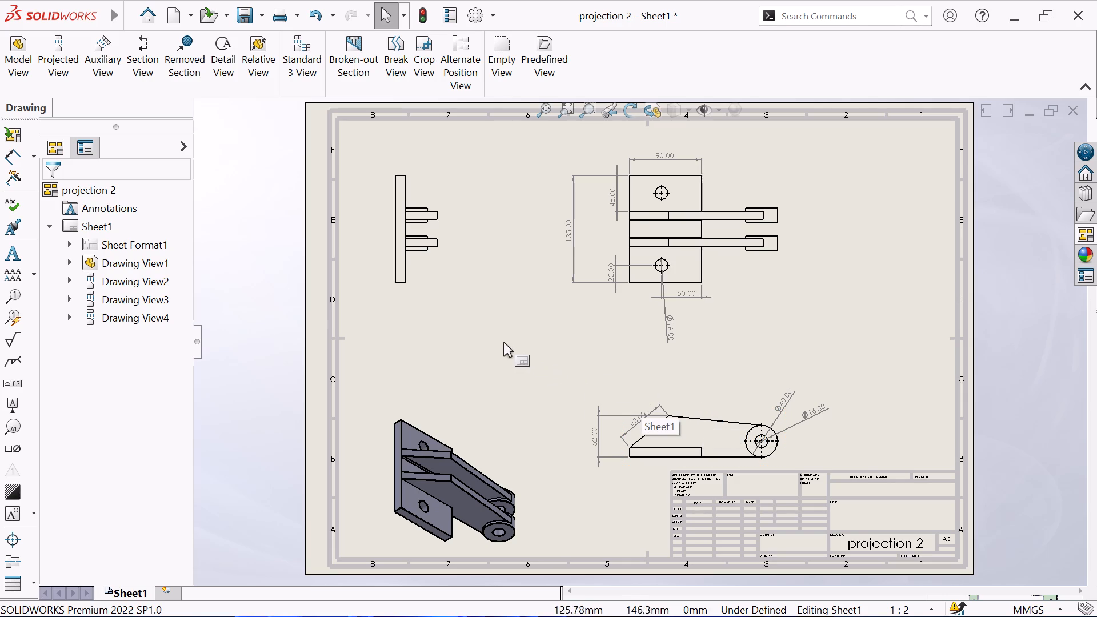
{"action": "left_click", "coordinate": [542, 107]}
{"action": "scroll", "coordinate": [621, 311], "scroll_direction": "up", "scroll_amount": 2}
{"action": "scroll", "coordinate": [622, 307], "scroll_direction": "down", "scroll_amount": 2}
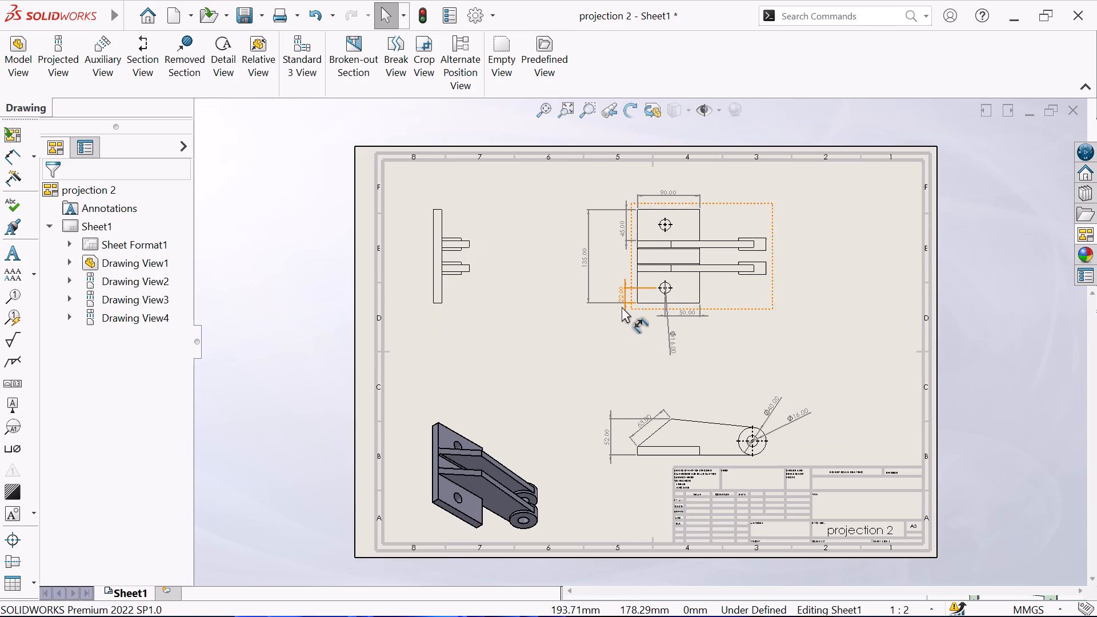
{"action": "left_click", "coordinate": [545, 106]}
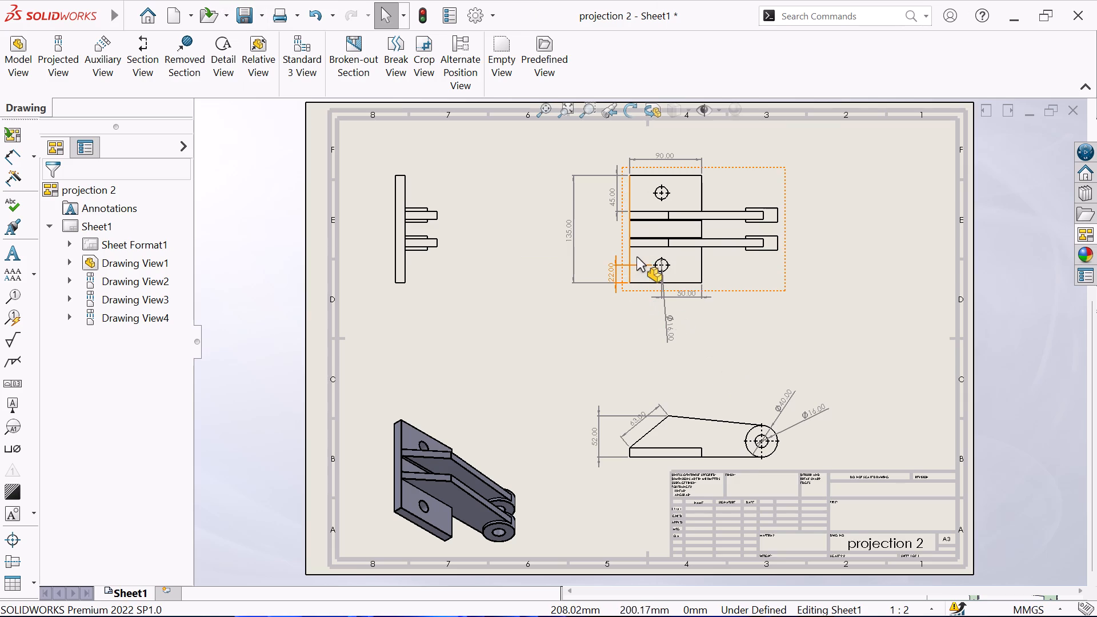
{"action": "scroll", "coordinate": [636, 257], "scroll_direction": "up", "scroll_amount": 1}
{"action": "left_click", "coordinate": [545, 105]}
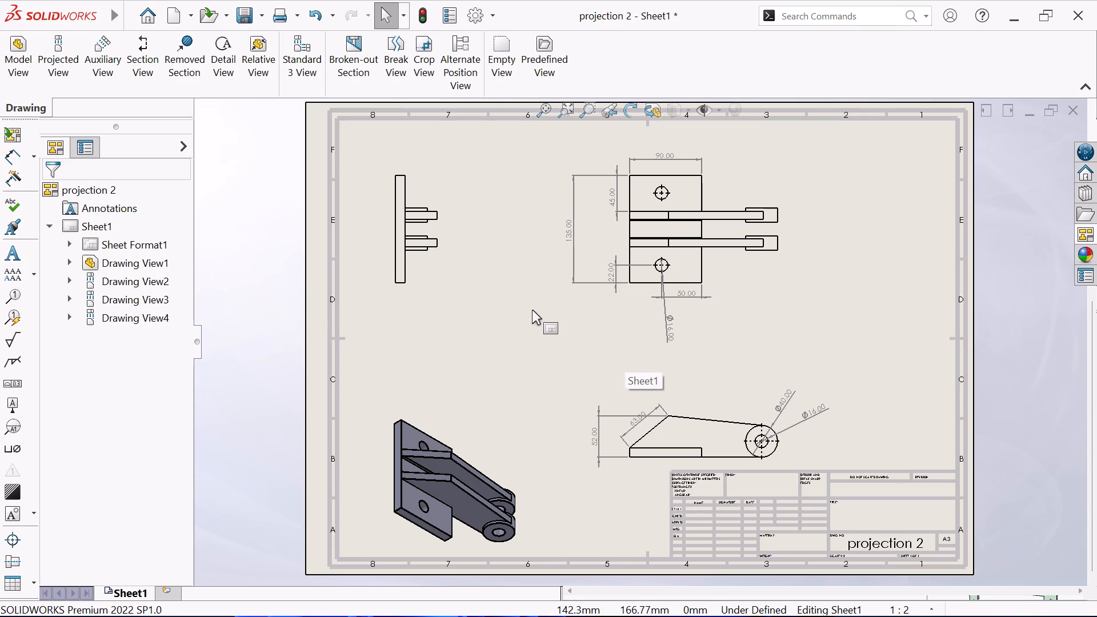
Save the drawing as projection 2 dtafting in SOLIDWORKS Drawing format.
{"action": "key", "text": "ctrl+s"}
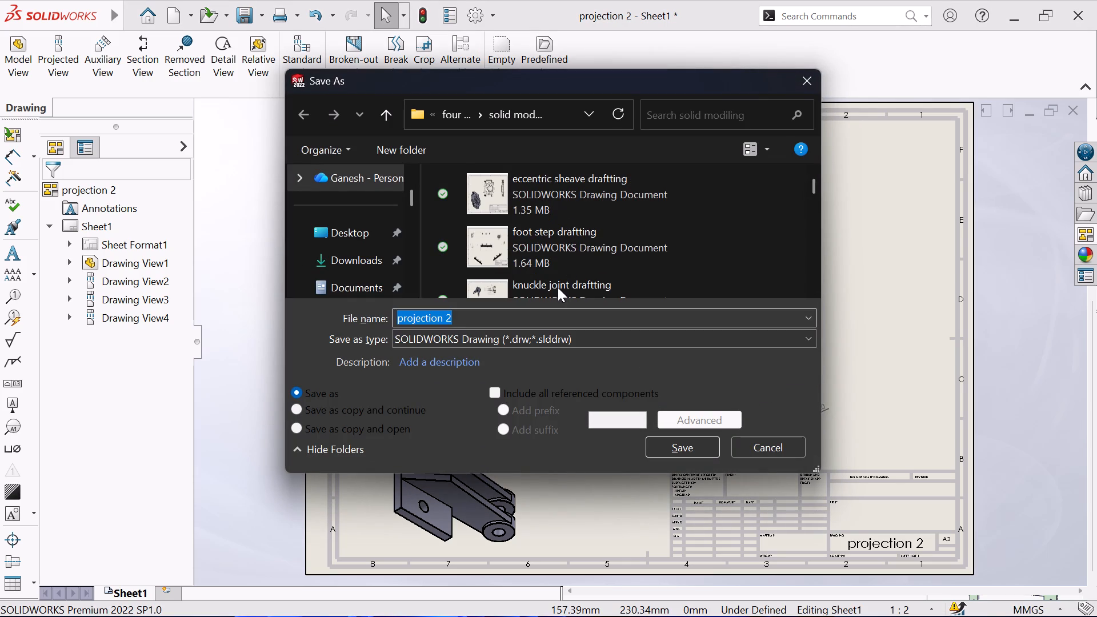
{"action": "left_click", "coordinate": [544, 322]}
{"action": "key", "text": "space"}
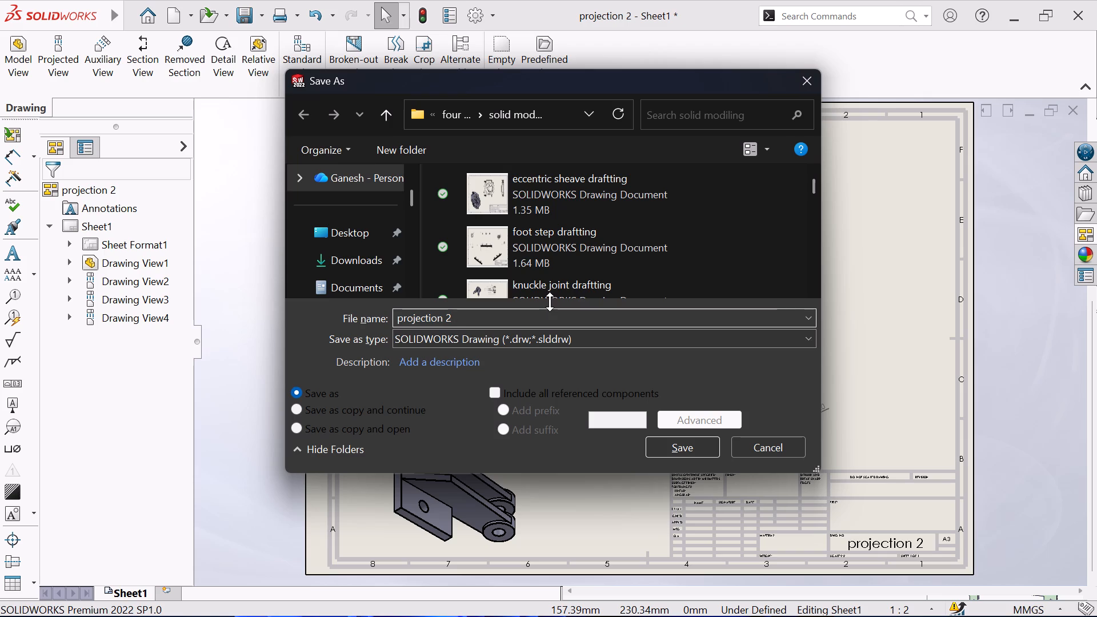
{"action": "type", "text": "dta"}
{"action": "type", "text": "ft"}
{"action": "type", "text": "ing"}
{"action": "left_click", "coordinate": [687, 451]}
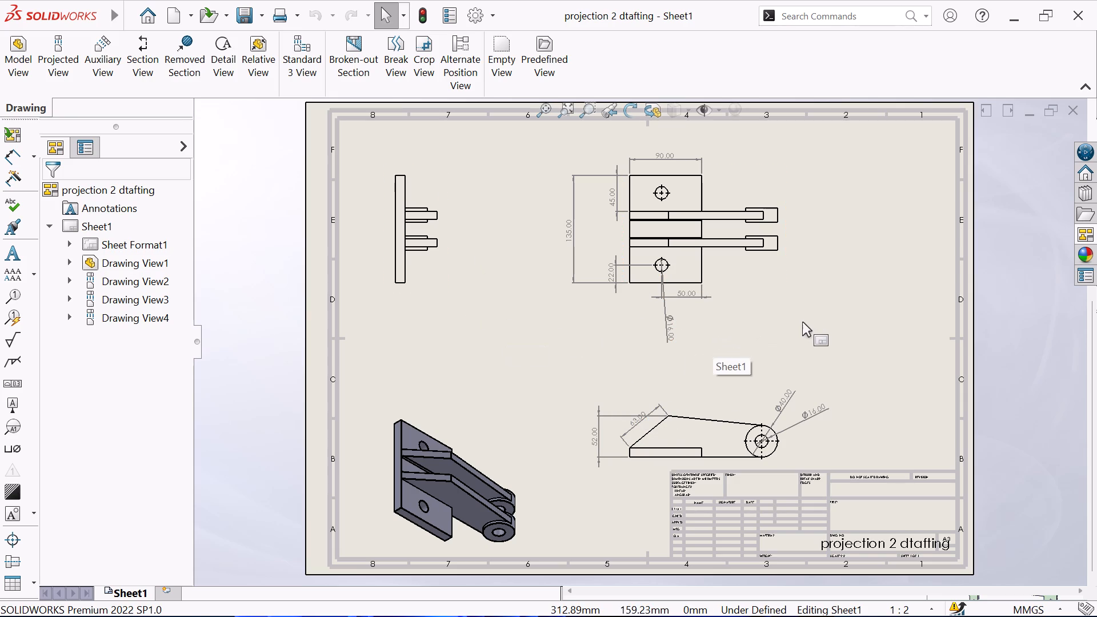
Close the saved drawing to return to the projection 2 part.
{"action": "scroll", "coordinate": [686, 262], "scroll_direction": "down", "scroll_amount": 1}
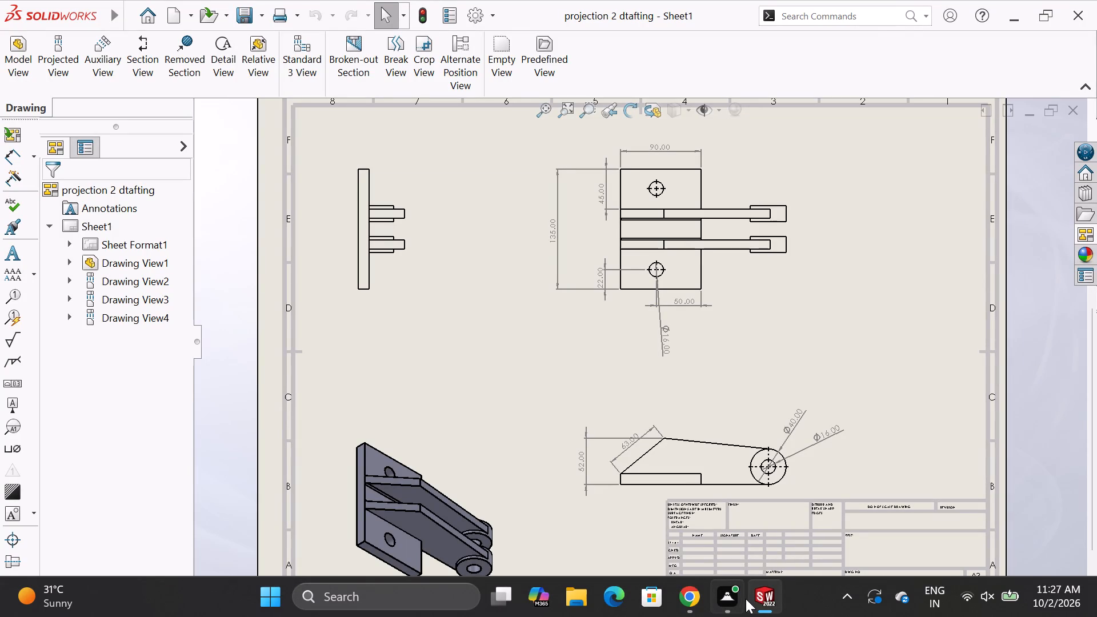
{"action": "left_click", "coordinate": [1072, 116]}
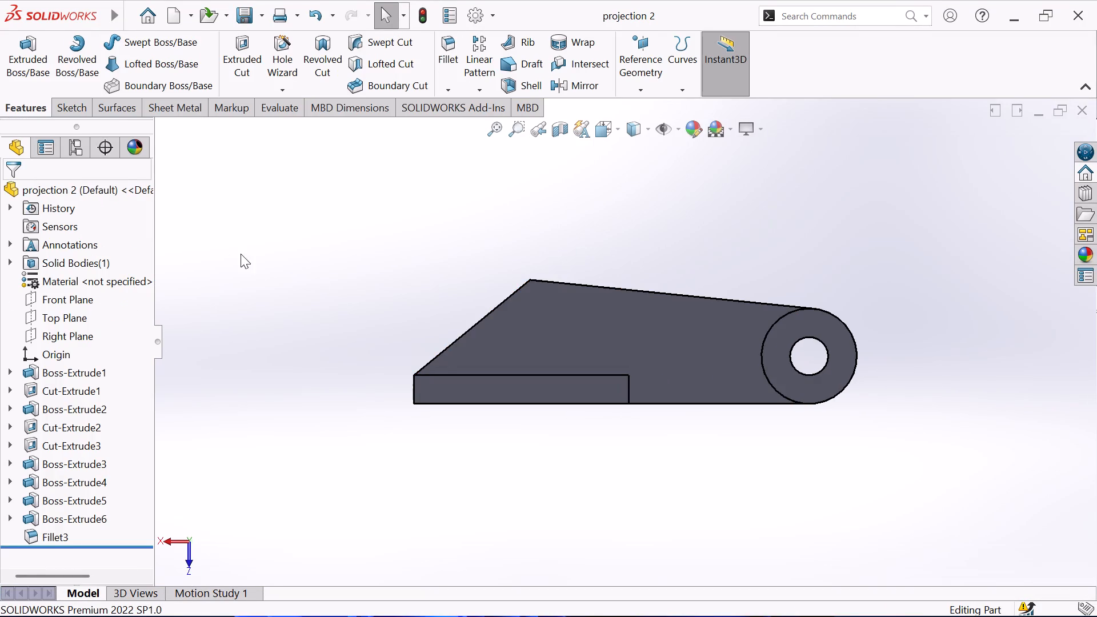
Delete the Fillet3 feature between the ribs and the plate, and save the part.
{"action": "middle_click_drag", "start_coordinate": [333, 279], "coordinate": [410, 436]}
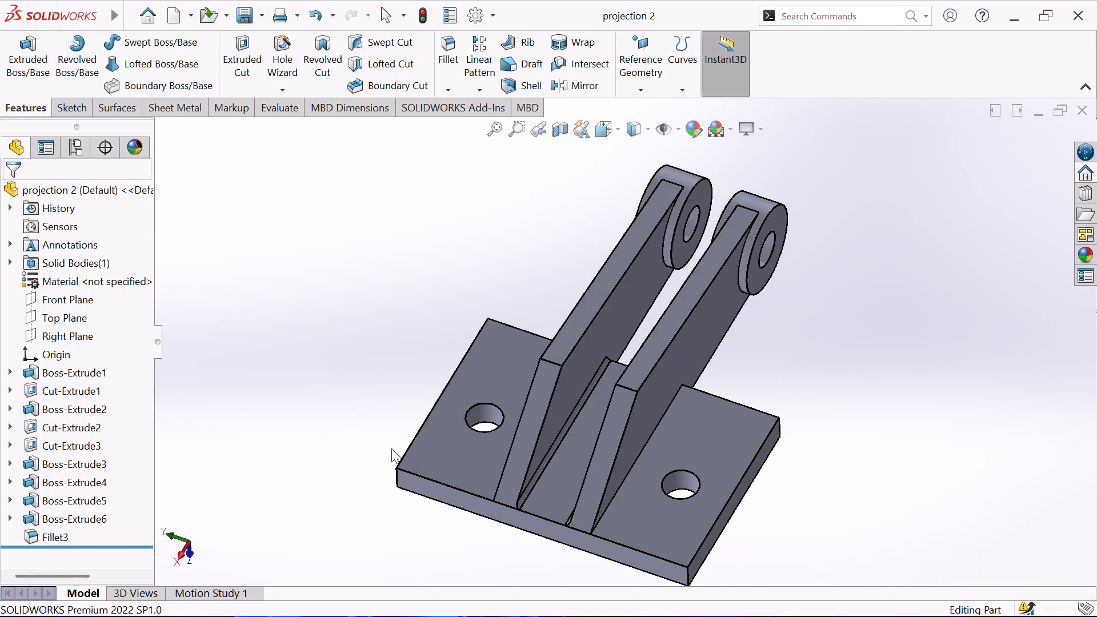
{"action": "right_click", "coordinate": [41, 535]}
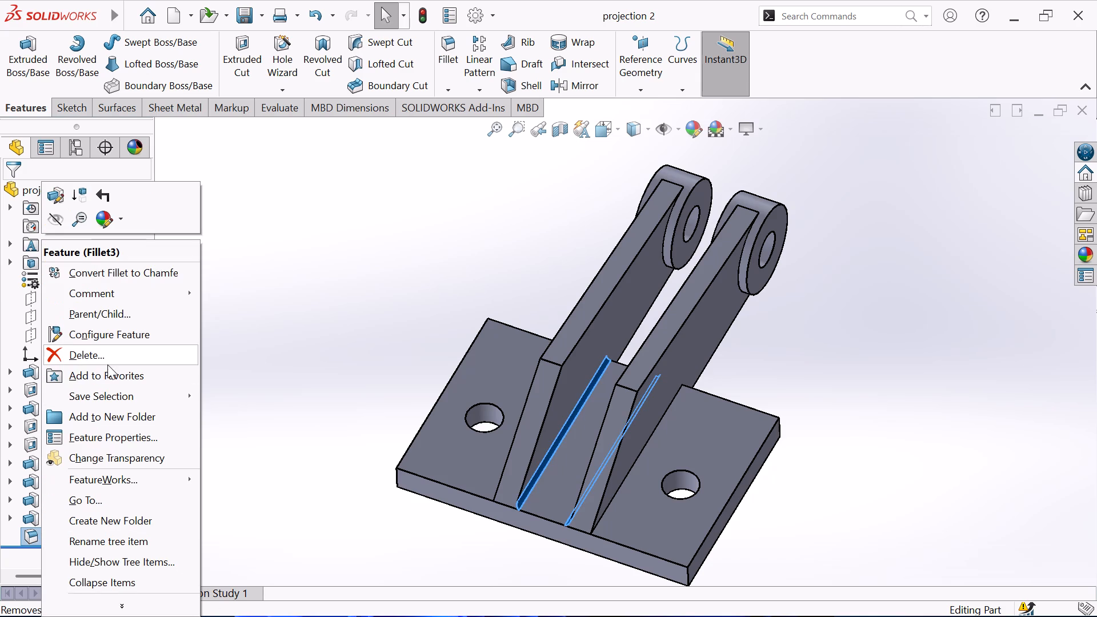
{"action": "left_click", "coordinate": [107, 363]}
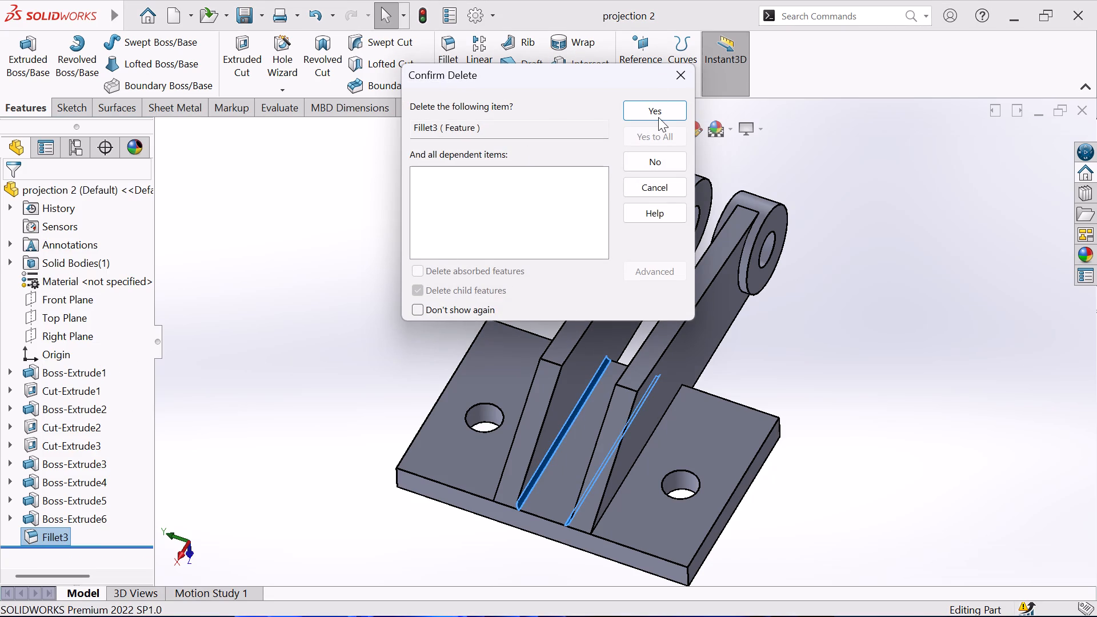
{"action": "left_click", "coordinate": [658, 119]}
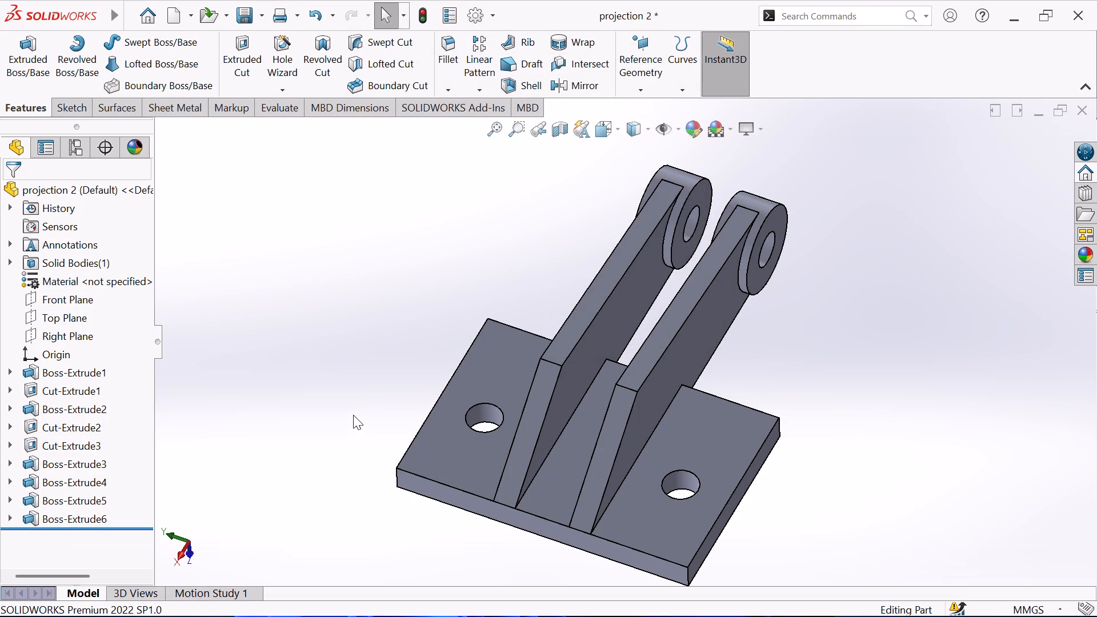
{"action": "key", "text": "ctrl+s"}
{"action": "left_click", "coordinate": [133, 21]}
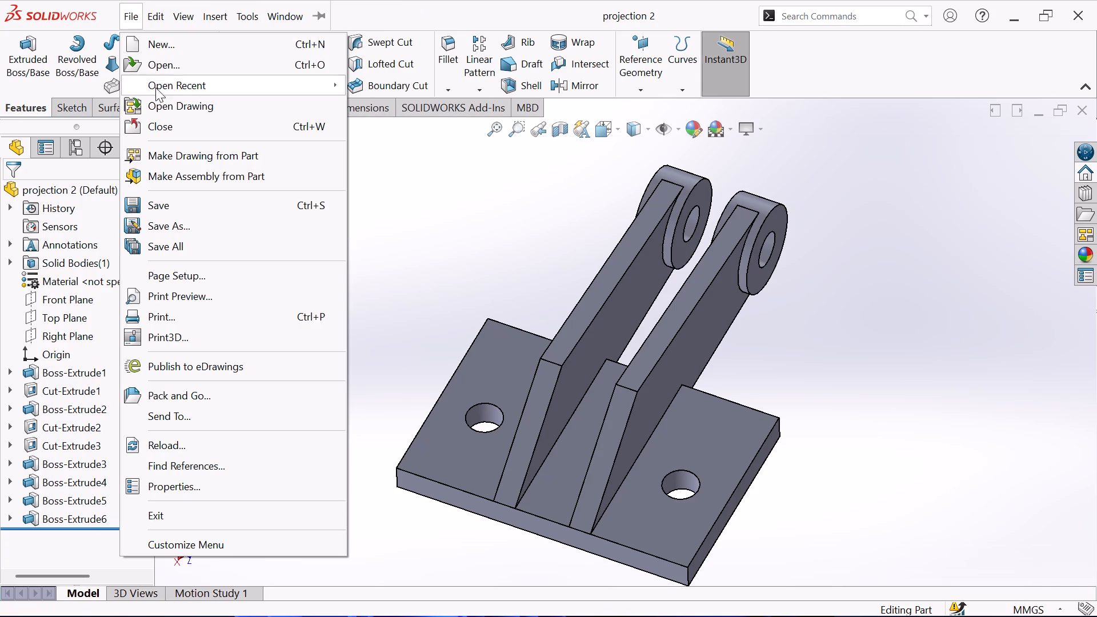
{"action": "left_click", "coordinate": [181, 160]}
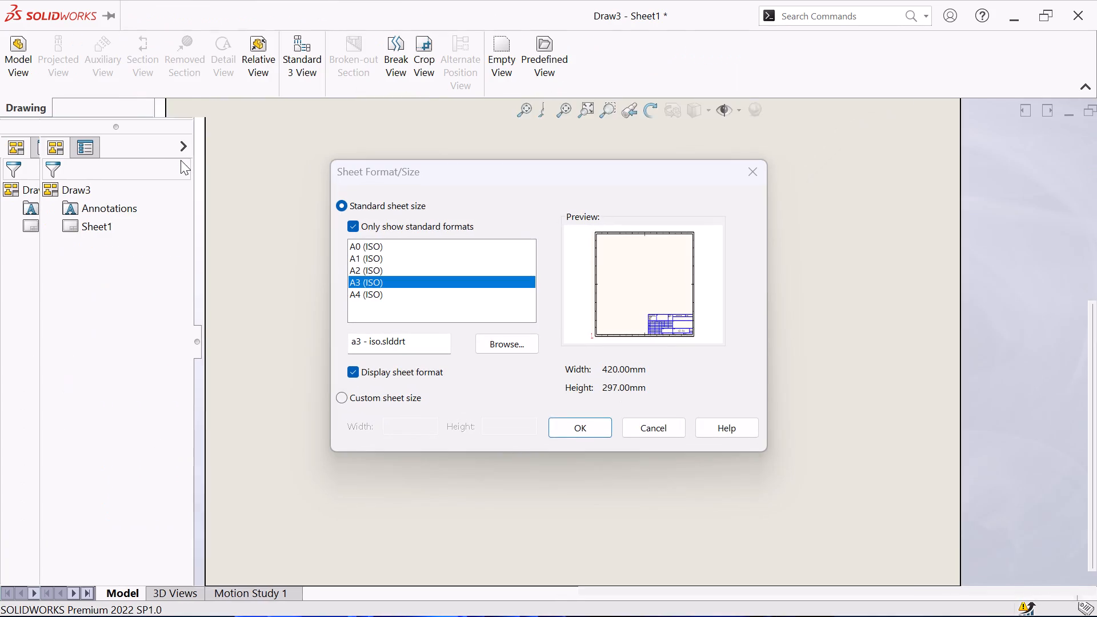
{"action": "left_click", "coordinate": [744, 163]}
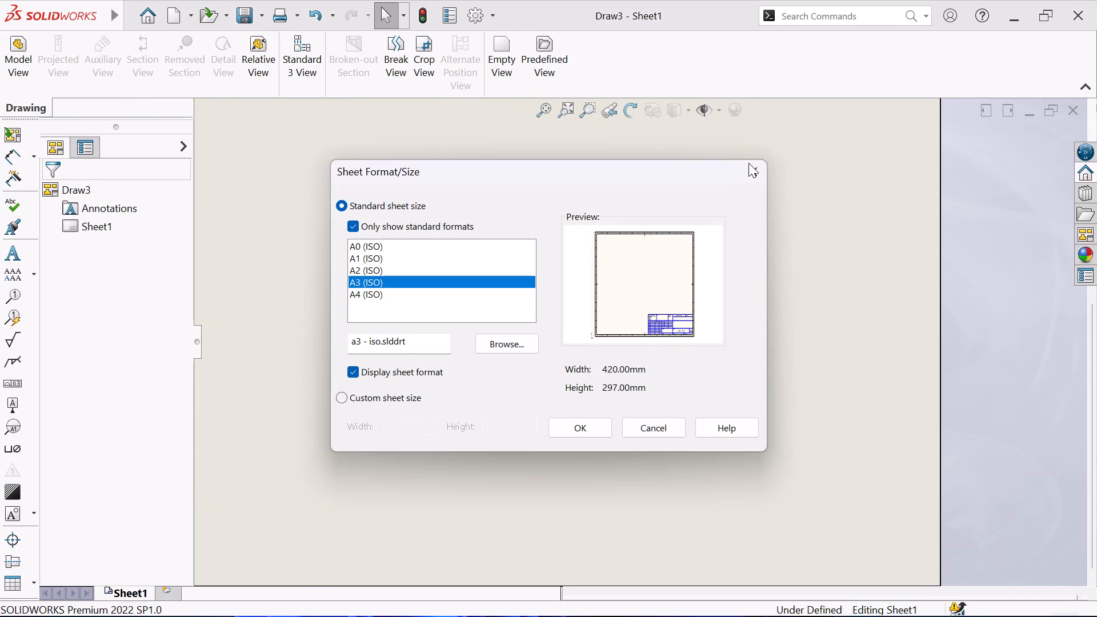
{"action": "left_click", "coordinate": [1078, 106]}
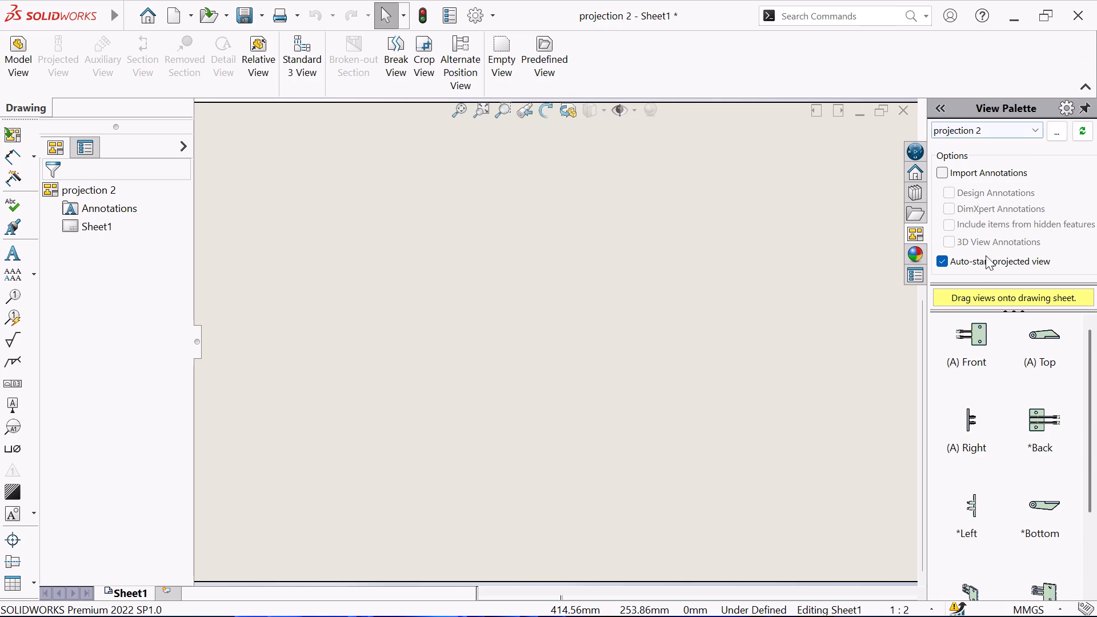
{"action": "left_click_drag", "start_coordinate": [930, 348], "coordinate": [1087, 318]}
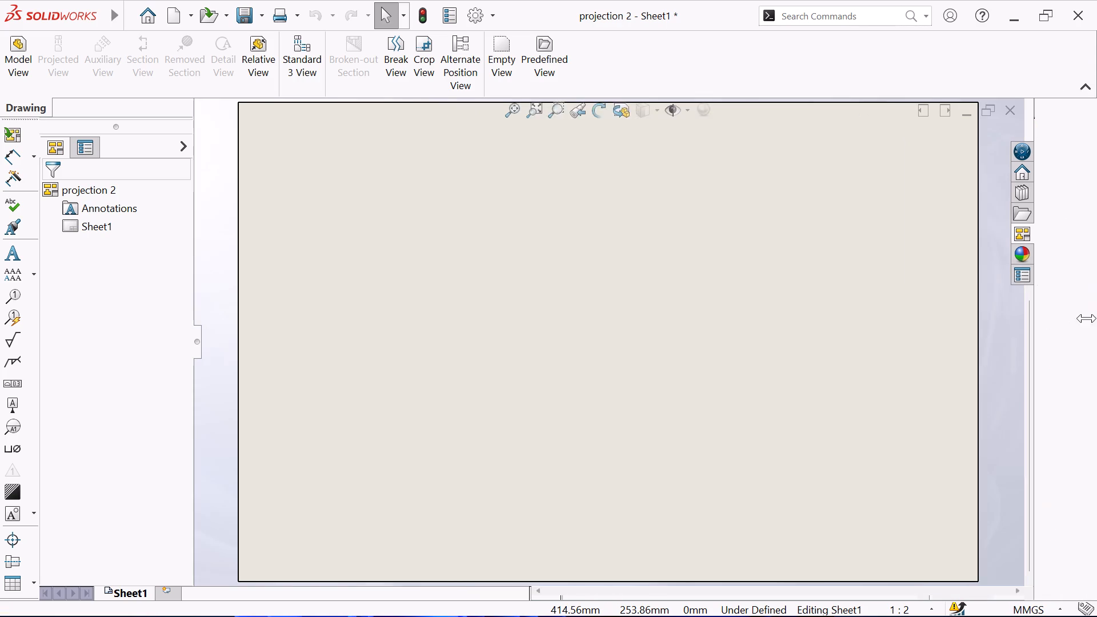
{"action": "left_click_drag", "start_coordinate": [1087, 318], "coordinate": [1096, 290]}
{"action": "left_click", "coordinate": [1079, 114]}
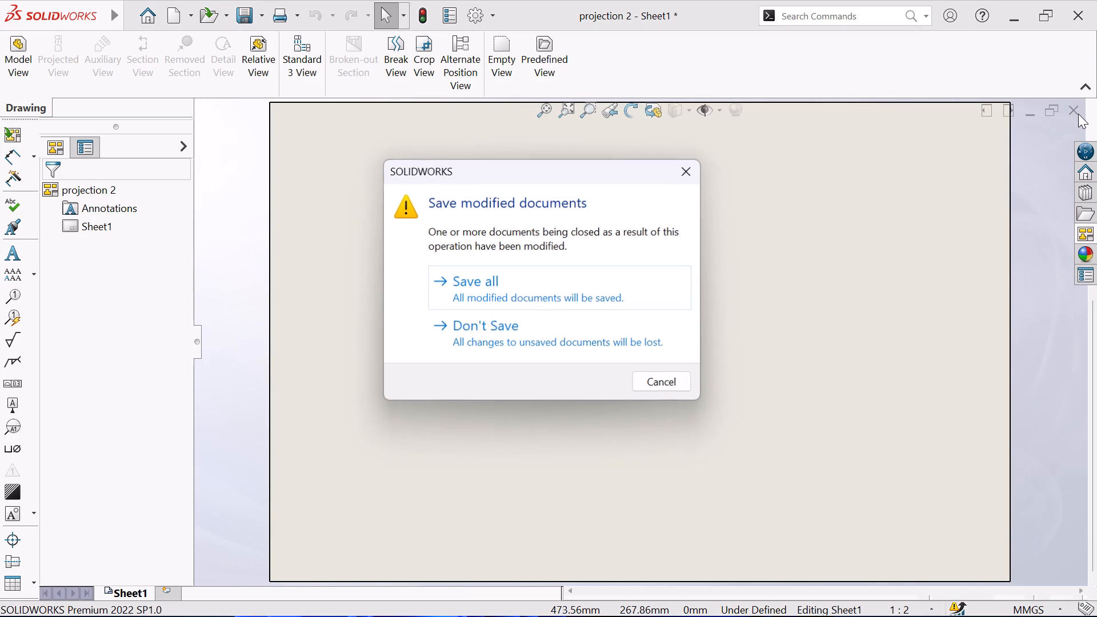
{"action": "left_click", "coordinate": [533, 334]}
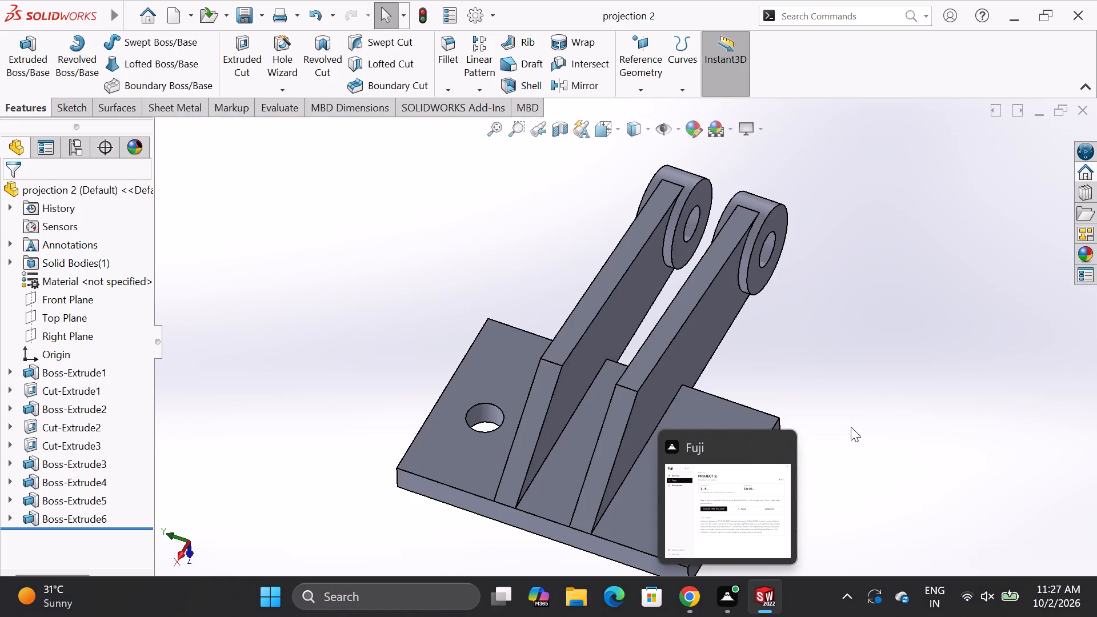
Examine the bracket's plate, ribs and bored lugs from the underside, the side and the front.
{"action": "scroll", "coordinate": [437, 355], "scroll_direction": "up", "scroll_amount": 1}
{"action": "middle_click_drag", "start_coordinate": [437, 352], "coordinate": [425, 330]}
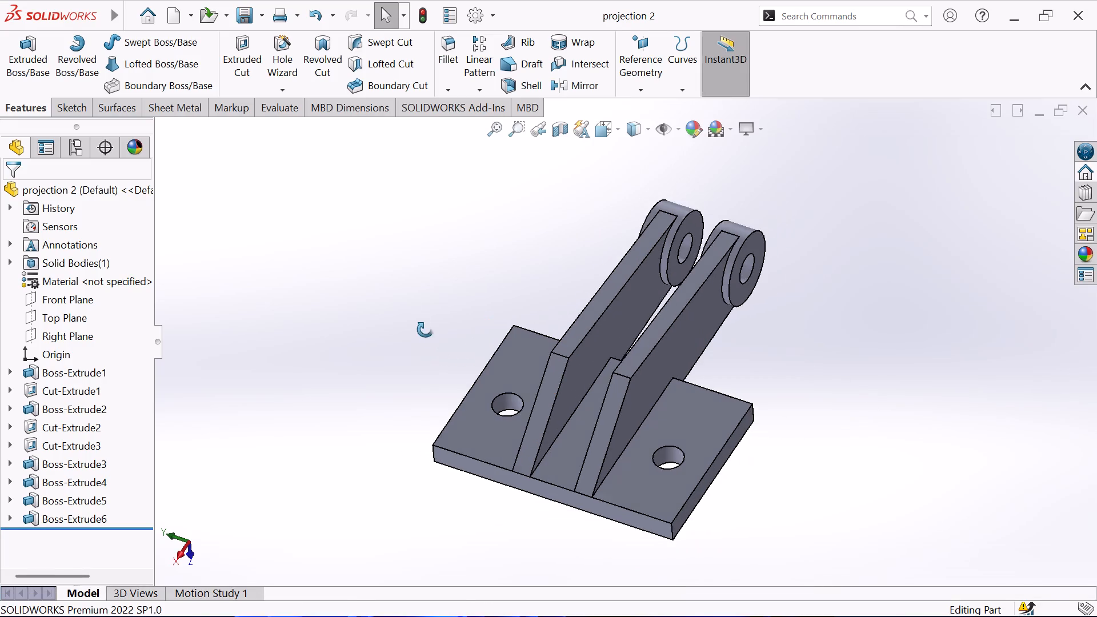
{"action": "middle_click_drag", "start_coordinate": [425, 330], "coordinate": [414, 407]}
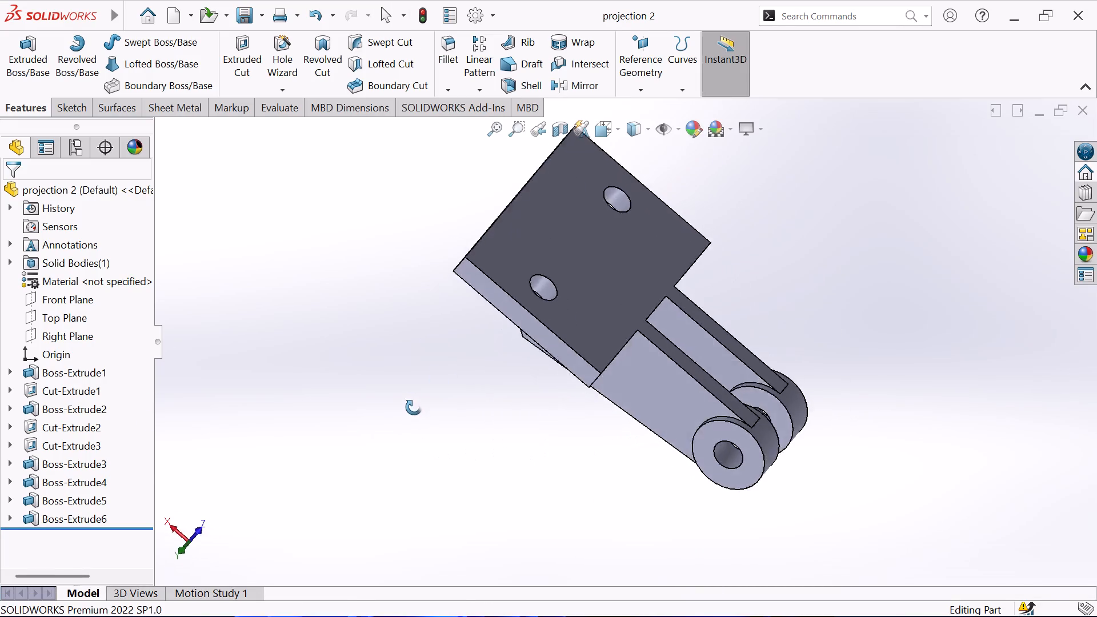
{"action": "middle_click_drag", "start_coordinate": [414, 407], "coordinate": [440, 371]}
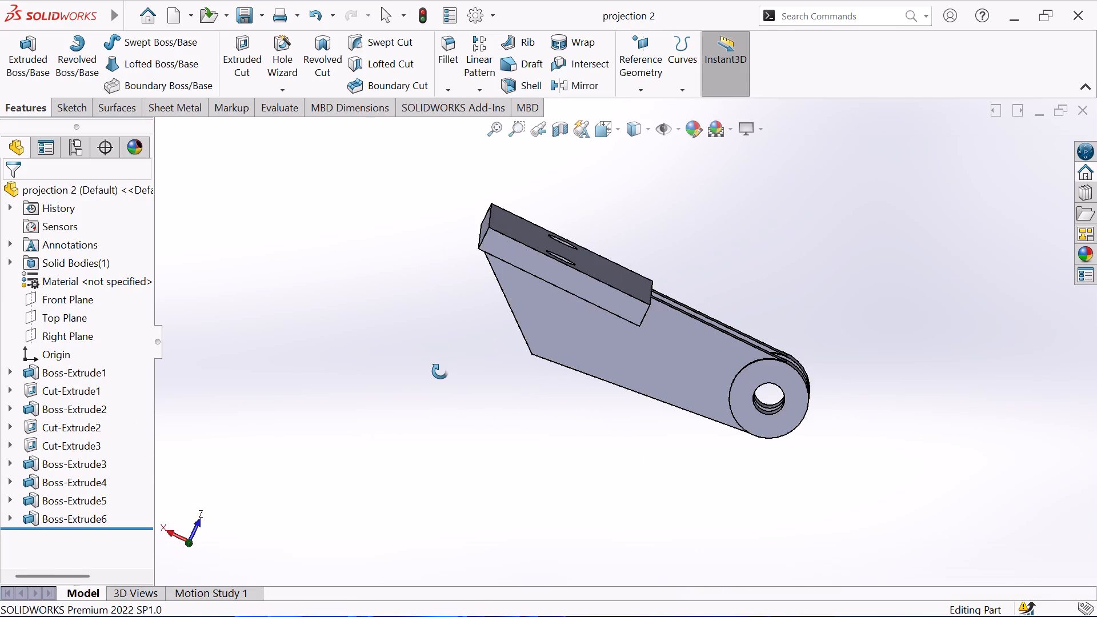
{"action": "middle_click_drag", "start_coordinate": [440, 371], "coordinate": [461, 0]}
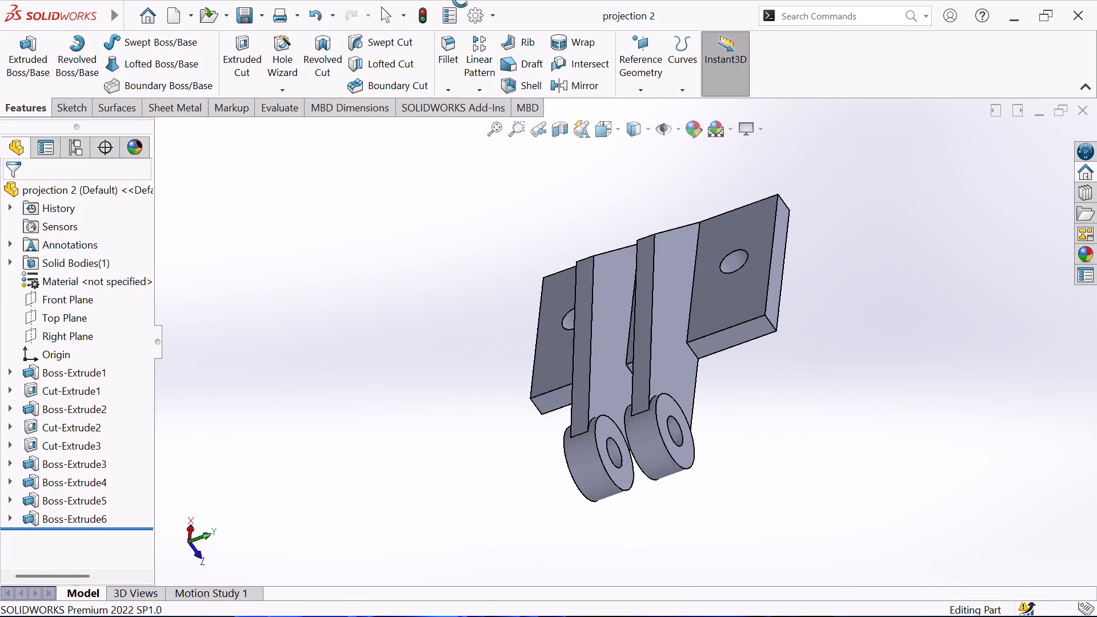
{"action": "middle_click_drag", "start_coordinate": [461, 0], "coordinate": [484, 0]}
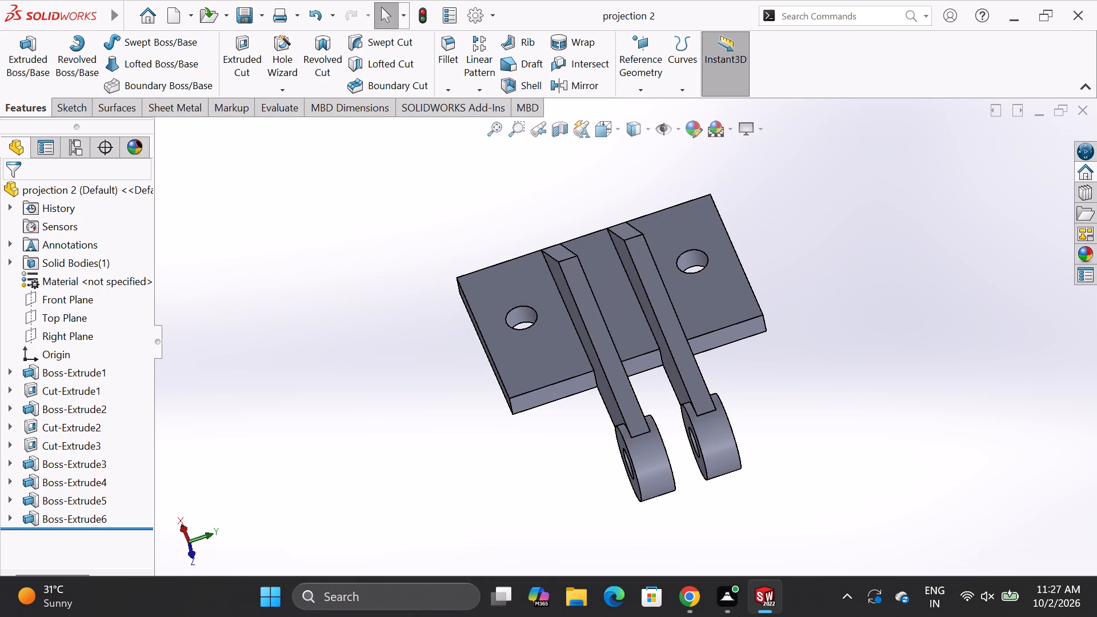
{"action": "scroll", "coordinate": [546, 324], "scroll_direction": "up", "scroll_amount": 2}
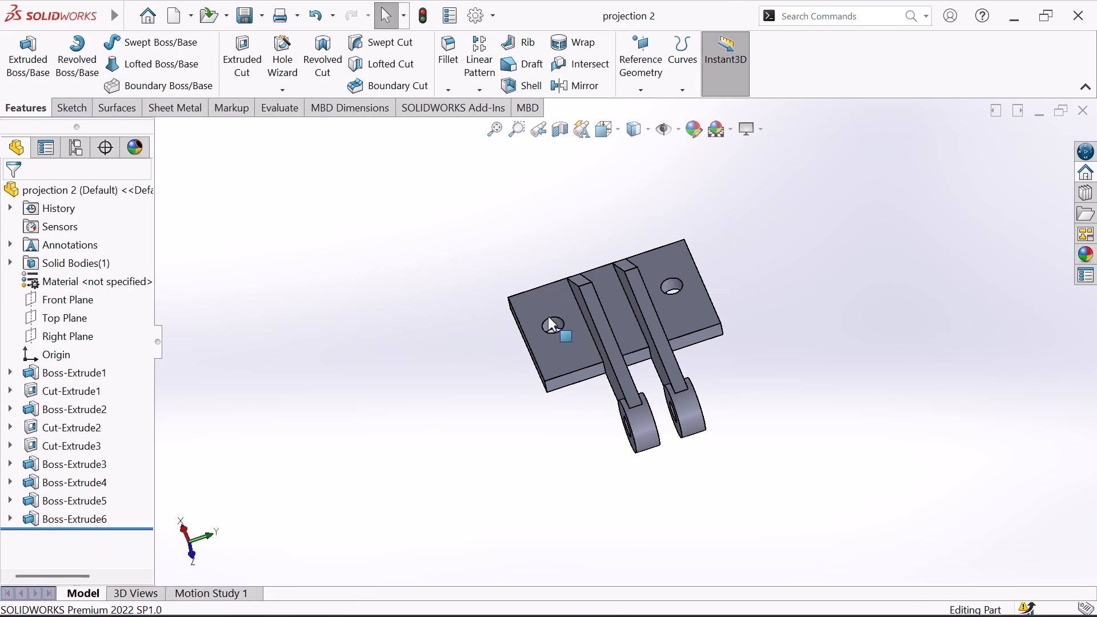
Examine the plate holes, rib-to-plate joints and bored lugs of the bracket from the top, underside and side.
{"action": "middle_click_drag", "start_coordinate": [482, 256], "coordinate": [550, 204]}
{"action": "scroll", "coordinate": [584, 267], "scroll_direction": "down", "scroll_amount": 3}
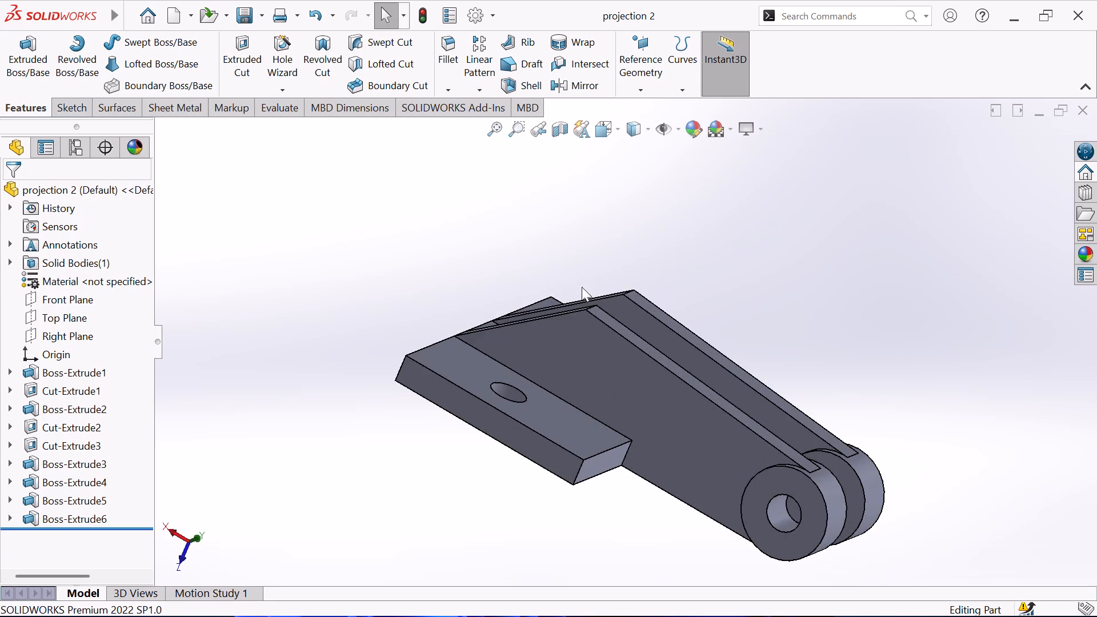
{"action": "middle_click_drag", "start_coordinate": [532, 345], "coordinate": [458, 412]}
{"action": "scroll", "coordinate": [665, 508], "scroll_direction": "down", "scroll_amount": 2}
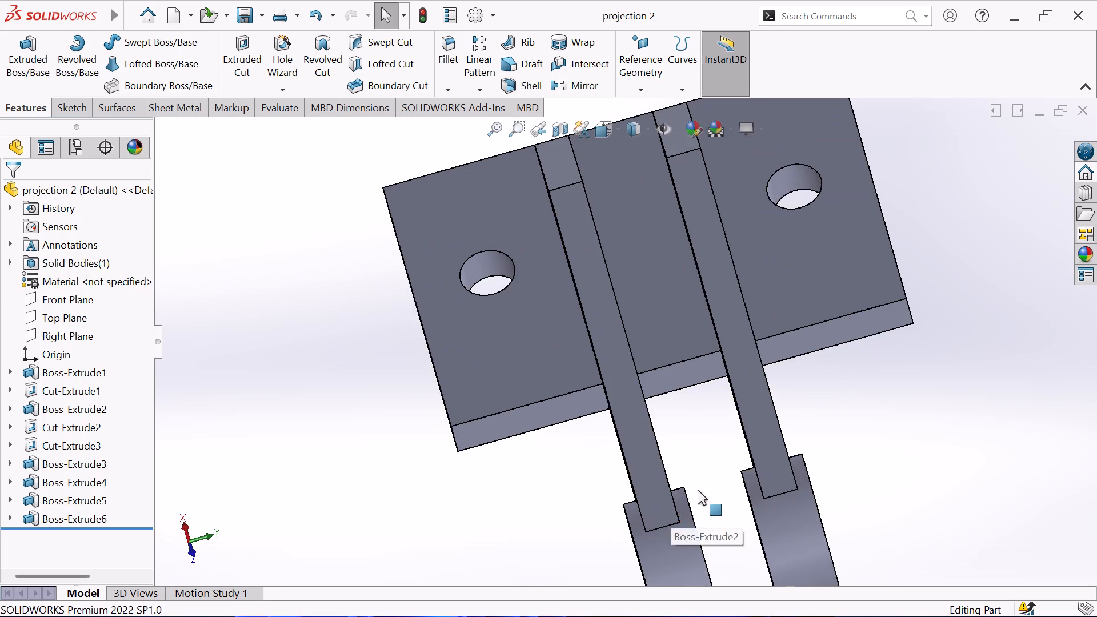
{"action": "middle_click_drag", "start_coordinate": [698, 486], "coordinate": [687, 357]}
{"action": "middle_click_drag", "start_coordinate": [807, 422], "coordinate": [691, 392]}
{"action": "scroll", "coordinate": [690, 435], "scroll_direction": "up", "scroll_amount": 4}
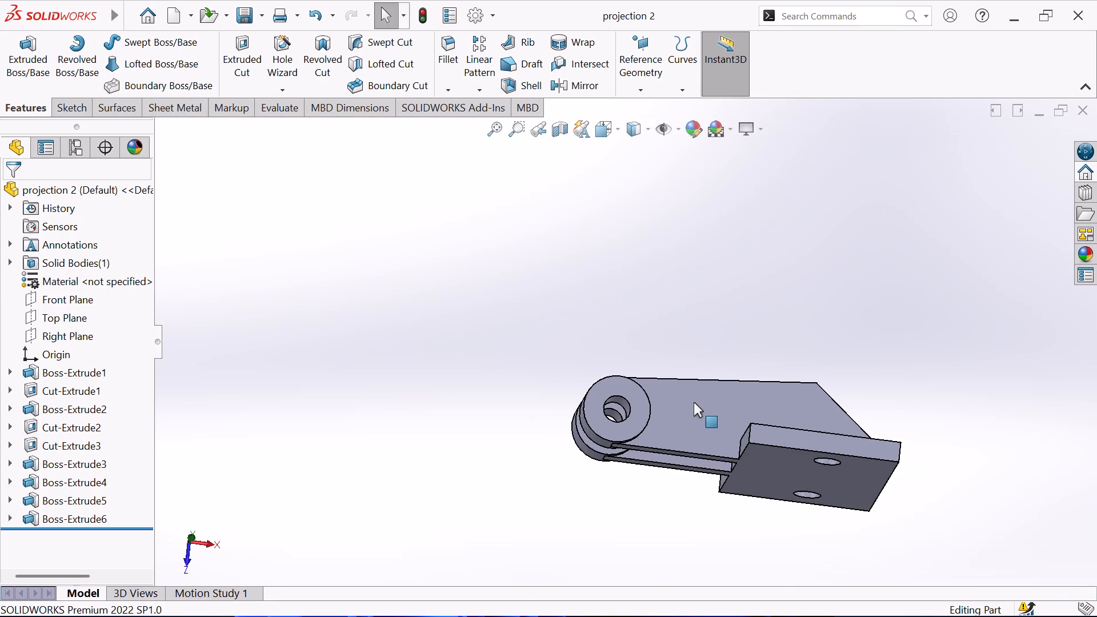
{"action": "middle_click_drag", "start_coordinate": [592, 346], "coordinate": [560, 426]}
{"action": "middle_click", "coordinate": [560, 426]}
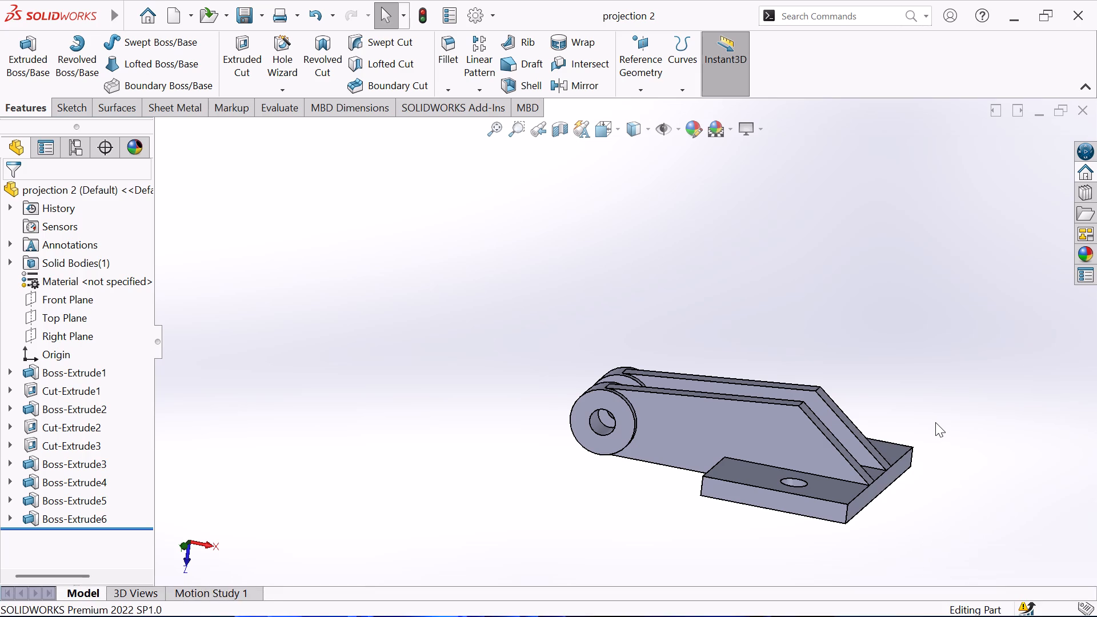
{"action": "key", "text": "6"}
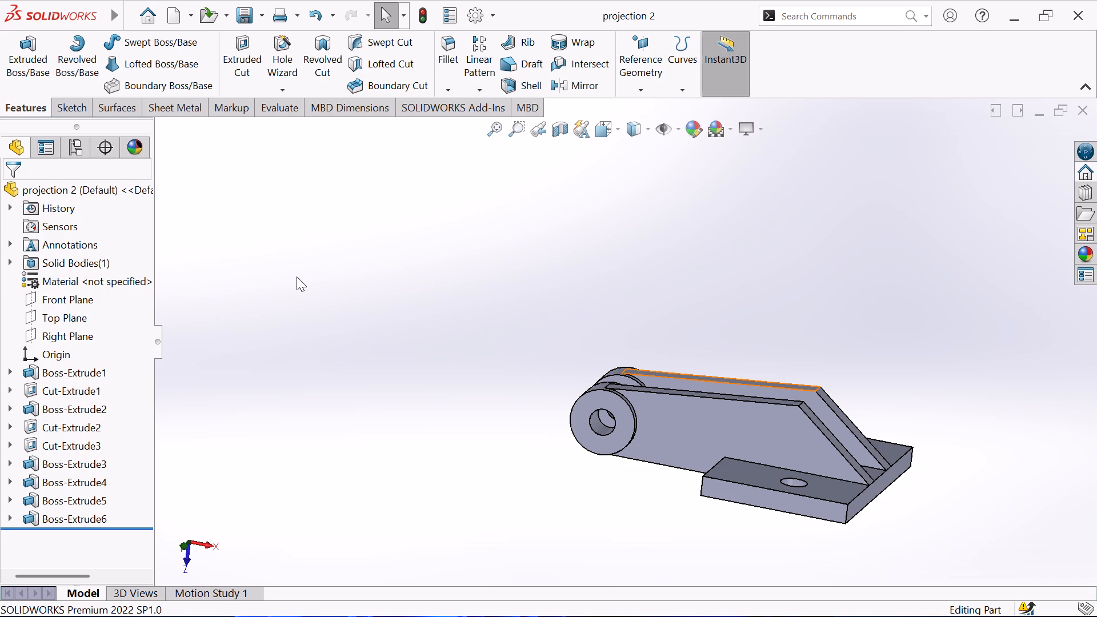
{"action": "scroll", "coordinate": [358, 262], "scroll_direction": "up", "scroll_amount": 1}
{"action": "scroll", "coordinate": [943, 359], "scroll_direction": "down", "scroll_amount": 2}
{"action": "scroll", "coordinate": [643, 448], "scroll_direction": "up", "scroll_amount": 1}
{"action": "scroll", "coordinate": [642, 447], "scroll_direction": "down", "scroll_amount": 1}
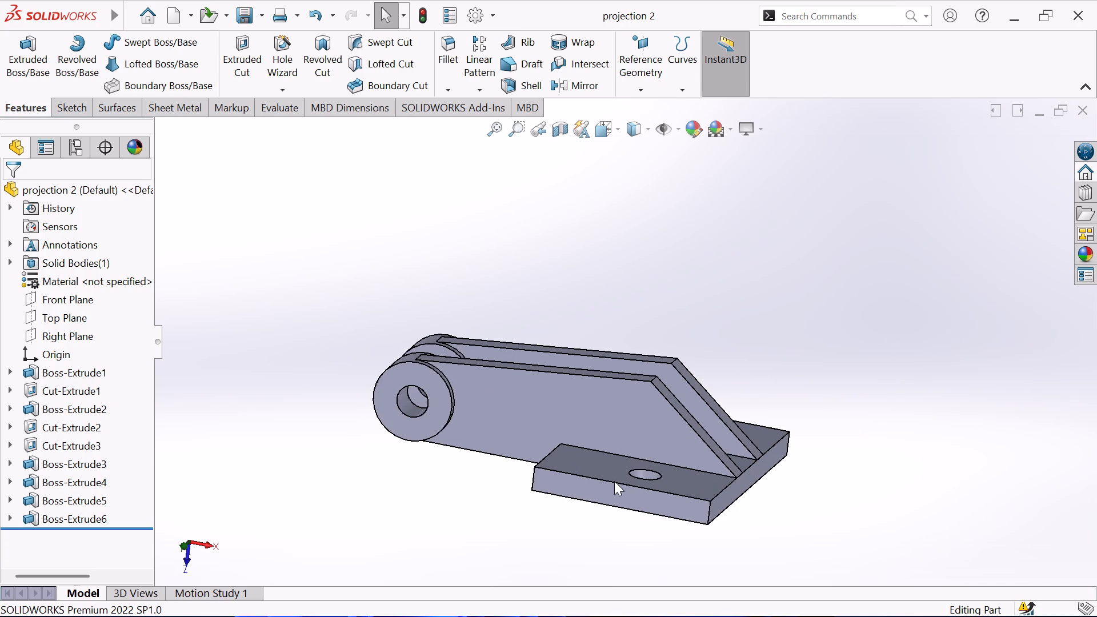
{"action": "scroll", "coordinate": [614, 481], "scroll_direction": "up", "scroll_amount": 1}
{"action": "scroll", "coordinate": [617, 484], "scroll_direction": "down", "scroll_amount": 3}
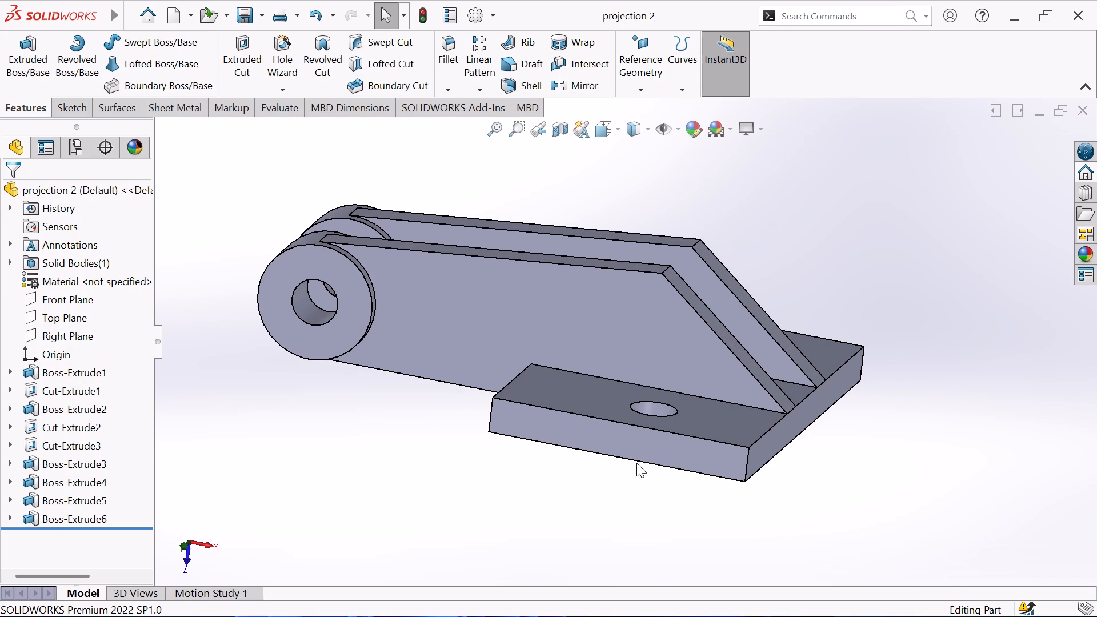
Compare the bracket's isometric view with its rib side, checking both ribs, the lugs and the plate holes.
{"action": "key", "text": "ctrl+7"}
{"action": "middle_click_drag", "start_coordinate": [595, 478], "coordinate": [473, 415]}
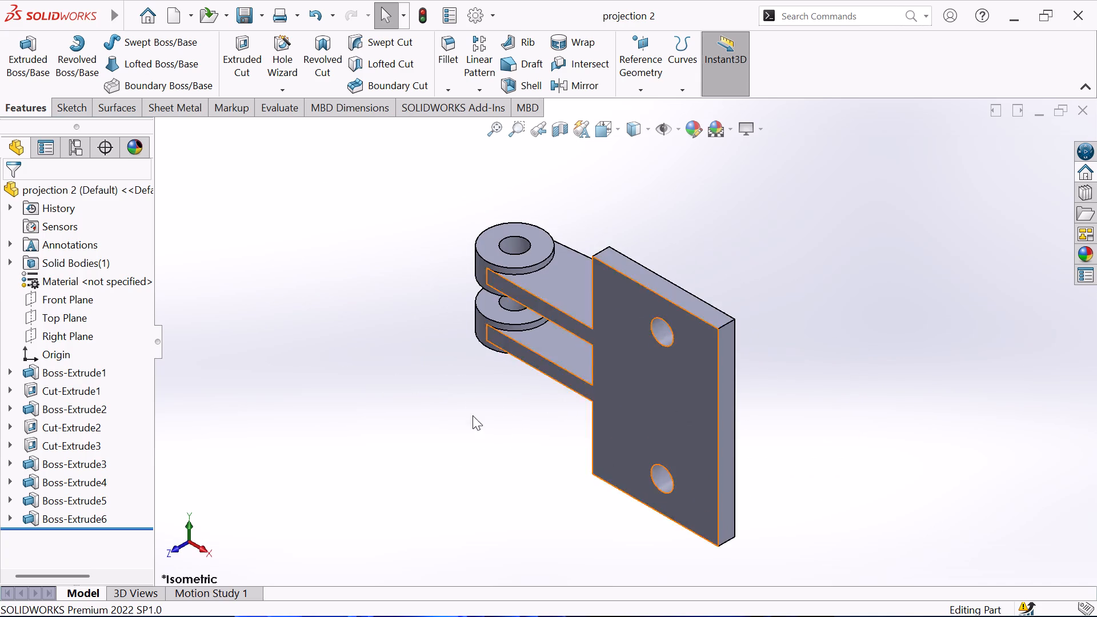
{"action": "middle_click_drag", "start_coordinate": [473, 415], "coordinate": [336, 360]}
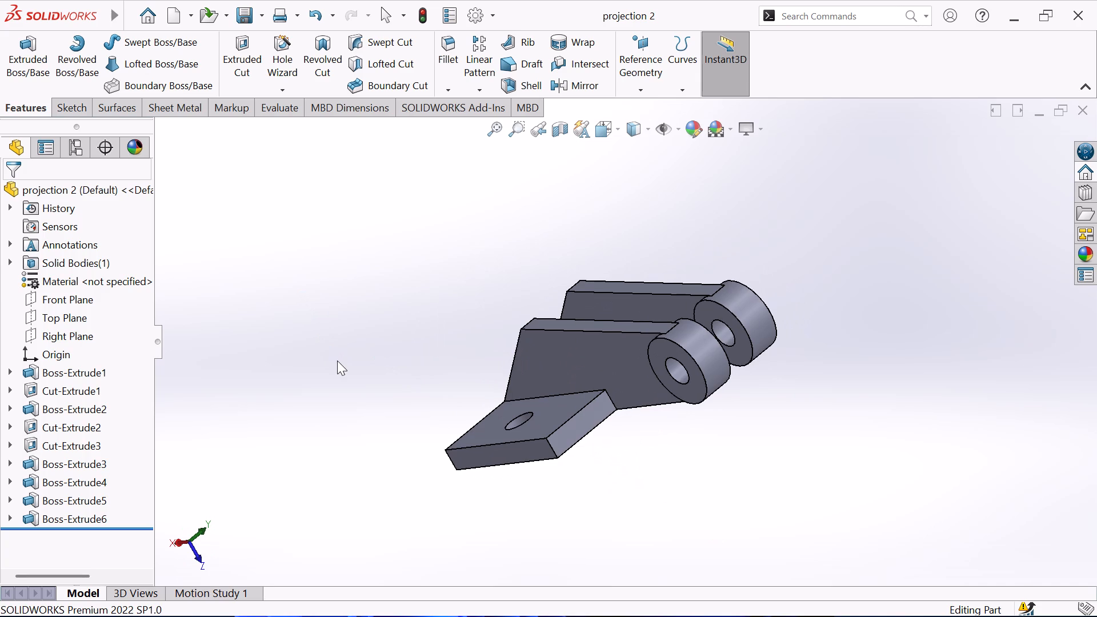
{"action": "key", "text": "ctrl+7"}
{"action": "middle_click_drag", "start_coordinate": [361, 327], "coordinate": [140, 380]}
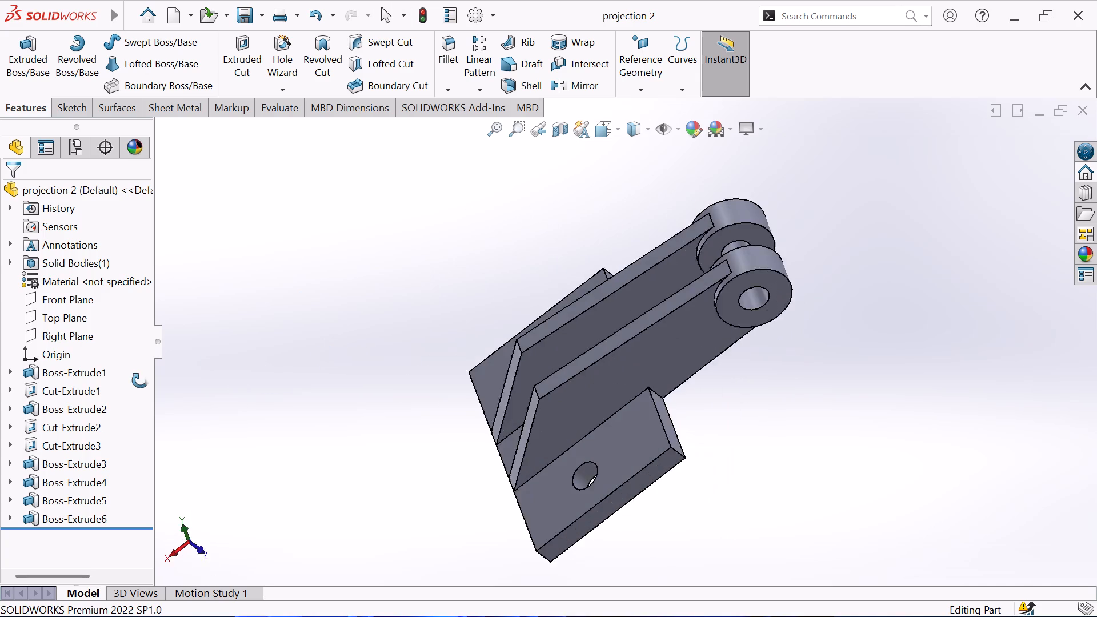
{"action": "middle_click_drag", "start_coordinate": [140, 380], "coordinate": [182, 438]}
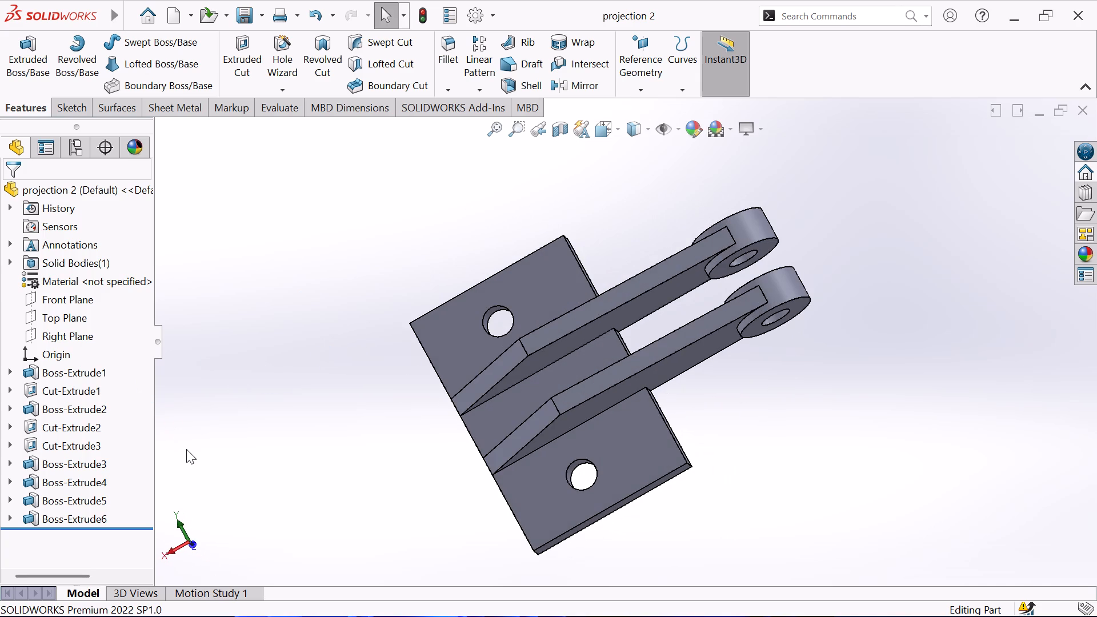
{"action": "key", "text": "ctrl+7"}
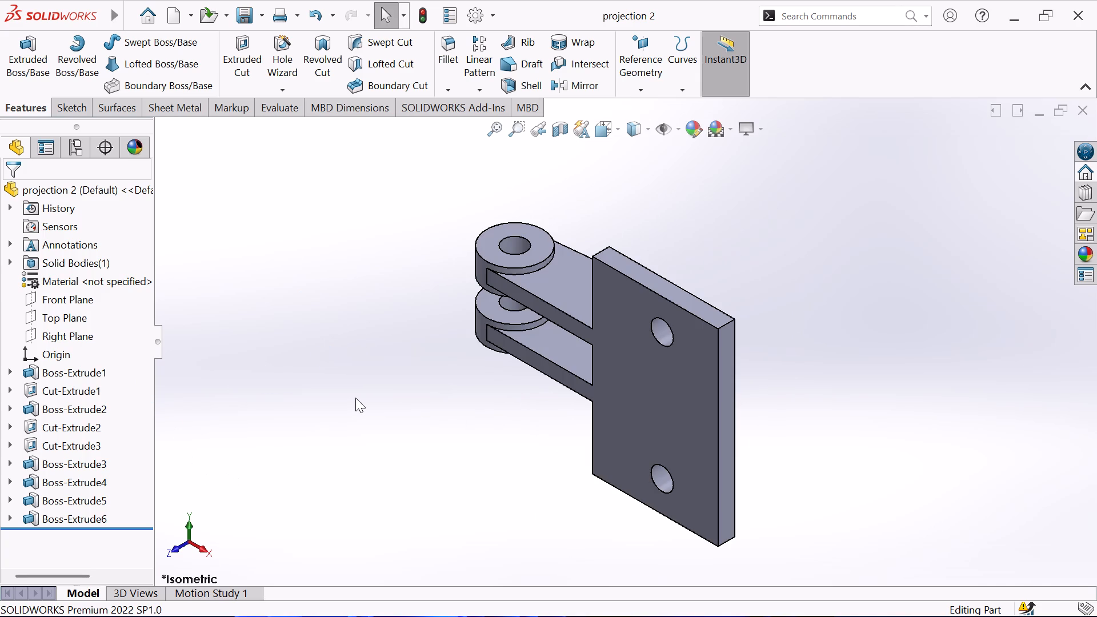
{"action": "middle_click_drag", "start_coordinate": [355, 396], "coordinate": [174, 291]}
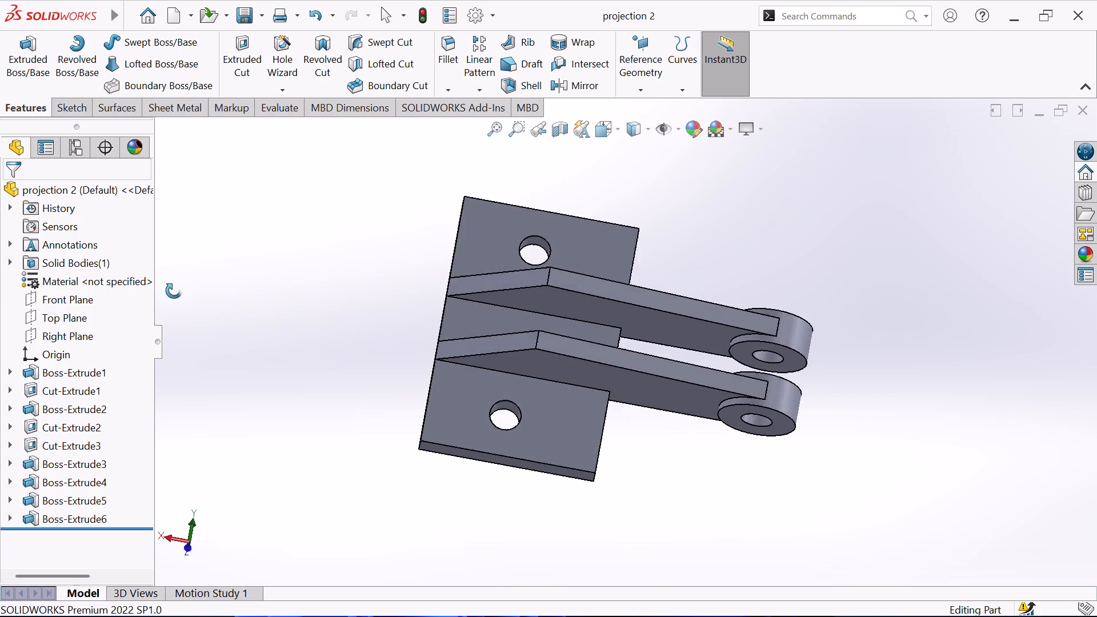
{"action": "middle_click_drag", "start_coordinate": [174, 291], "coordinate": [167, 335]}
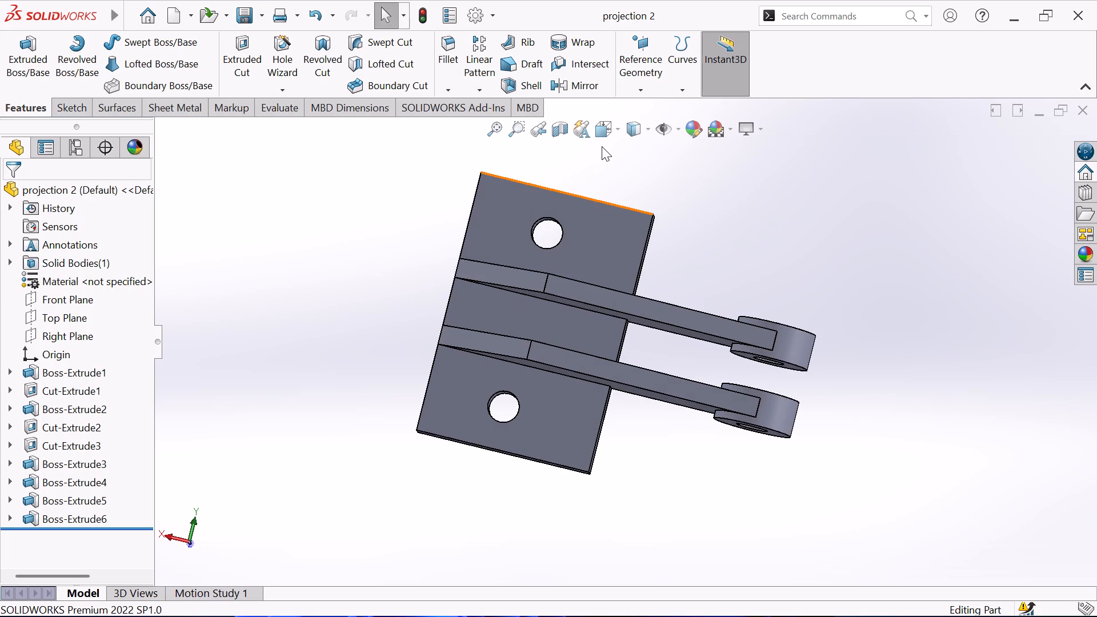
Inspect the bracket's rib side in standard corner views from above and from below.
{"action": "left_click", "coordinate": [601, 146]}
{"action": "left_click", "coordinate": [607, 126]}
{"action": "left_click", "coordinate": [592, 327]}
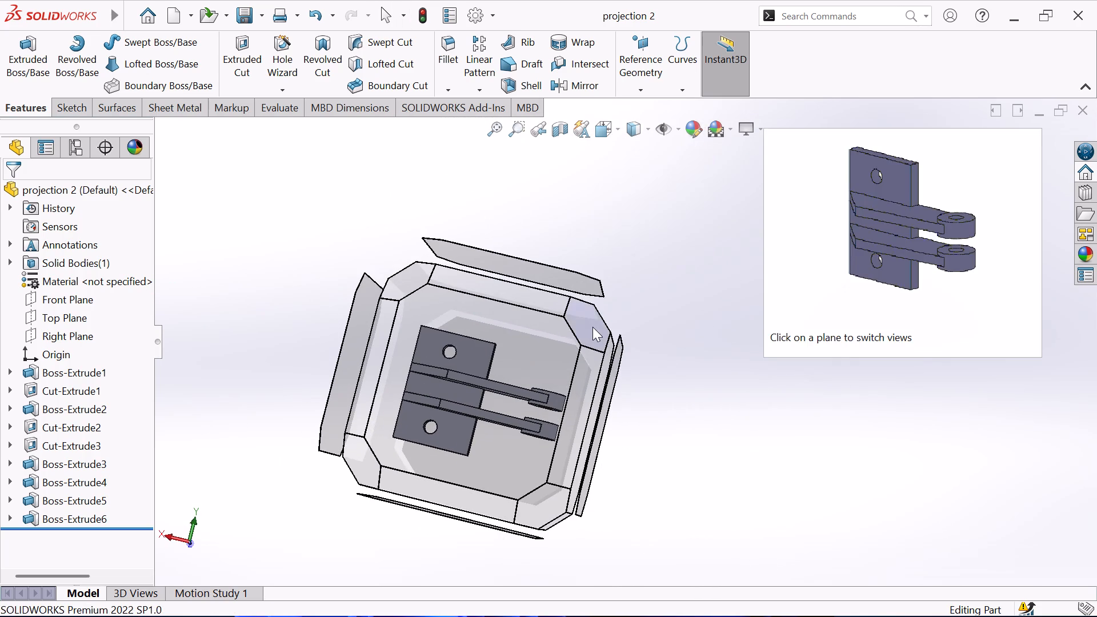
{"action": "left_click", "coordinate": [602, 132]}
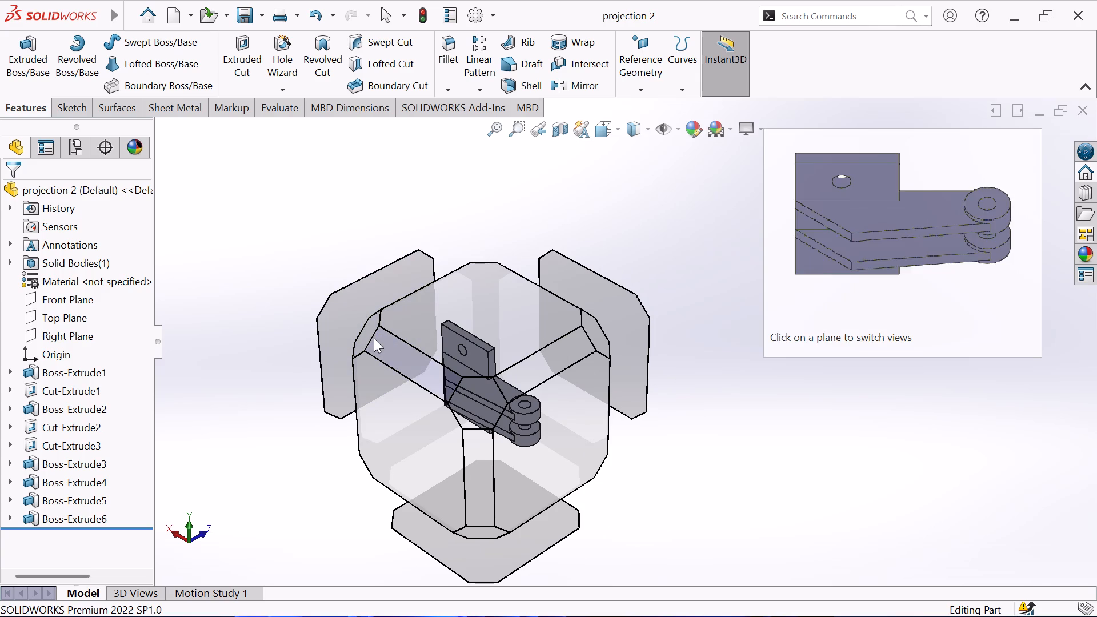
{"action": "left_click", "coordinate": [371, 333]}
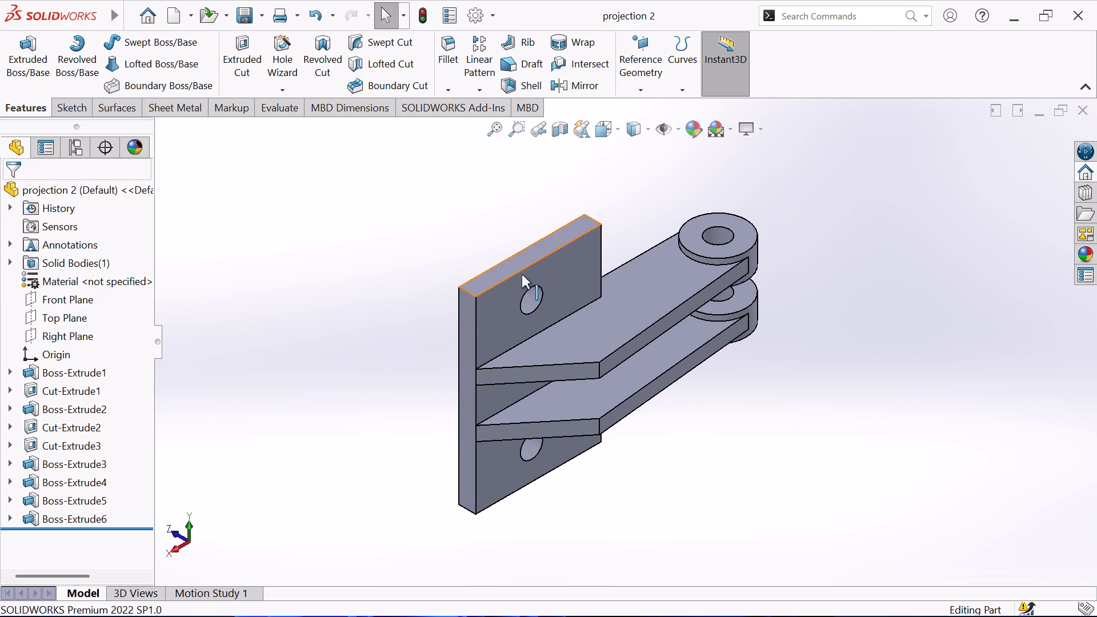
{"action": "left_click", "coordinate": [608, 127]}
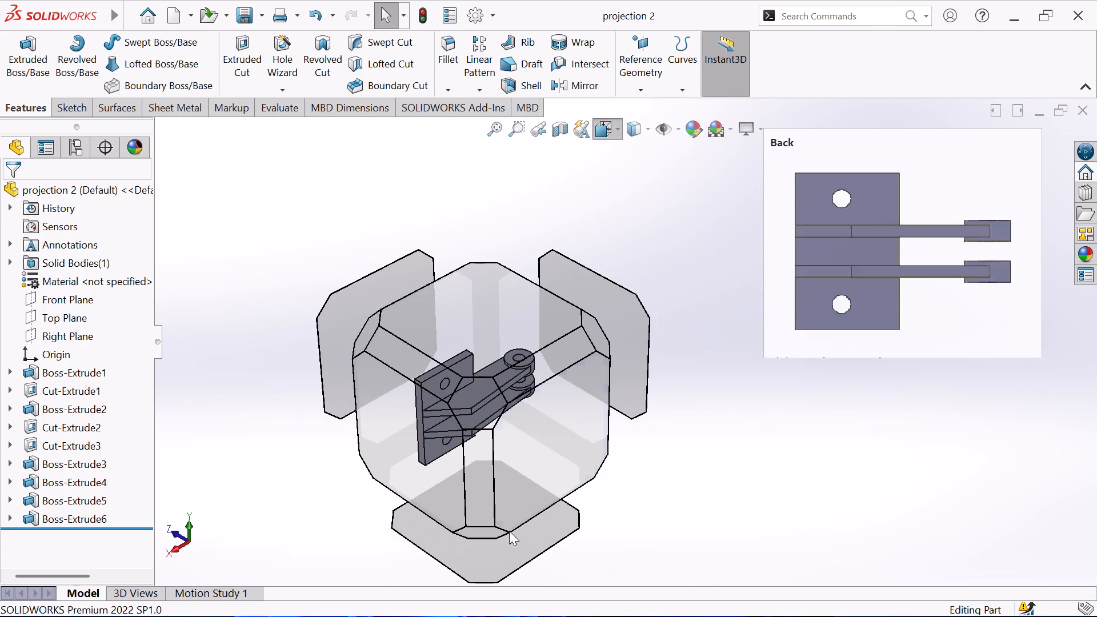
{"action": "left_click", "coordinate": [489, 532]}
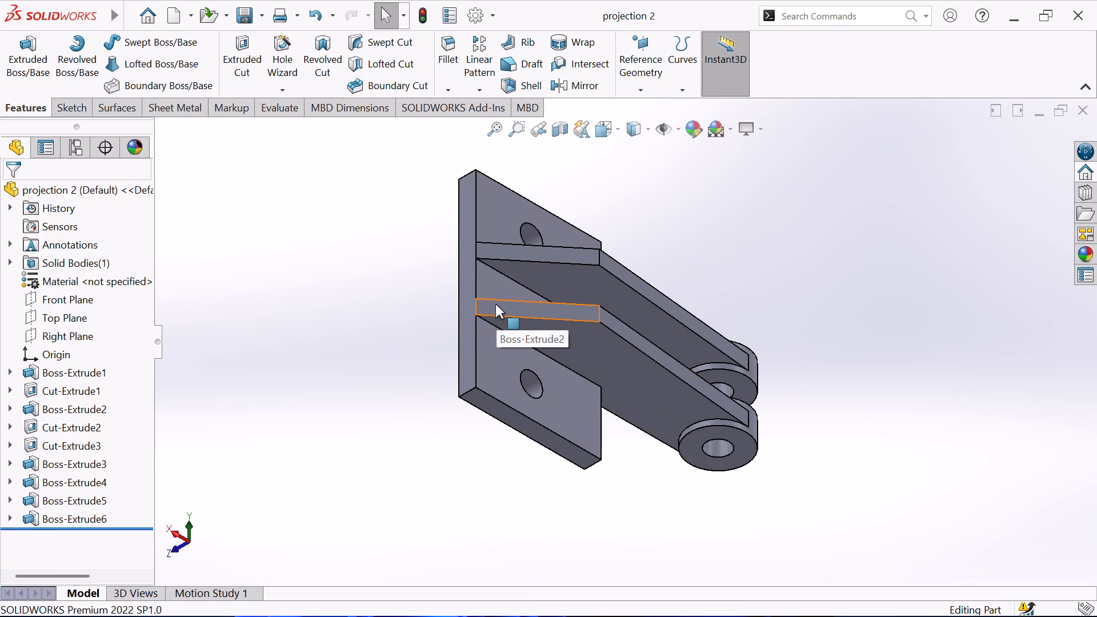
Save the projection 2 part.
{"action": "key", "text": "ctrl+s"}
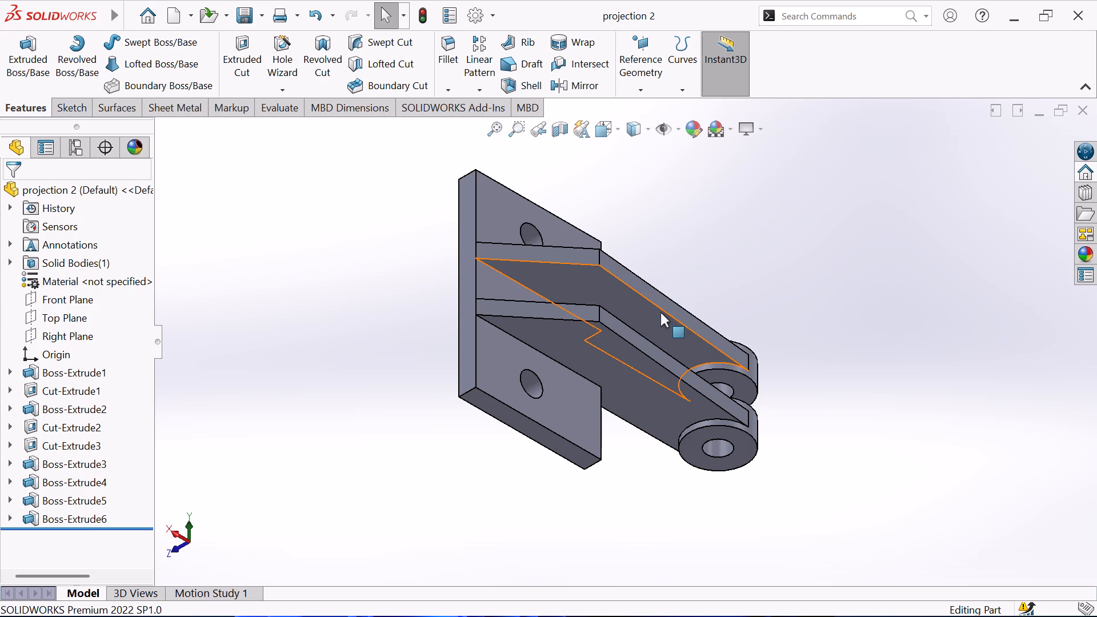
Examine the bracket's side profile, lug bores, ribs and plate from the underside, the side and above.
{"action": "scroll", "coordinate": [667, 314], "scroll_direction": "up", "scroll_amount": 2}
{"action": "scroll", "coordinate": [665, 447], "scroll_direction": "down", "scroll_amount": 2}
{"action": "middle_click_drag", "start_coordinate": [684, 435], "coordinate": [675, 415]}
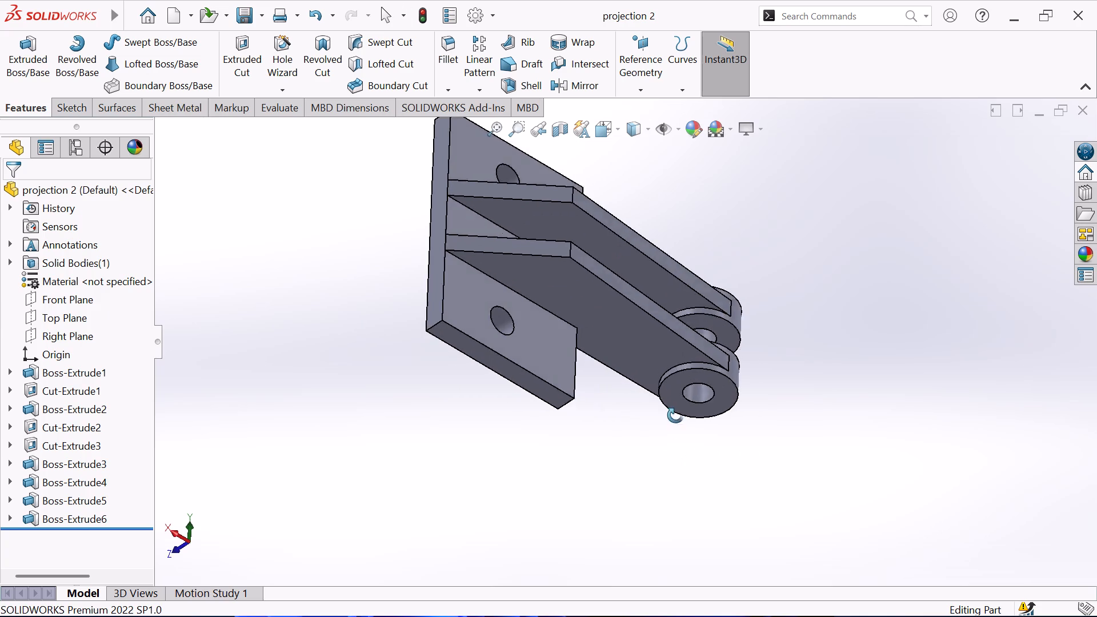
{"action": "middle_click_drag", "start_coordinate": [675, 415], "coordinate": [365, 317]}
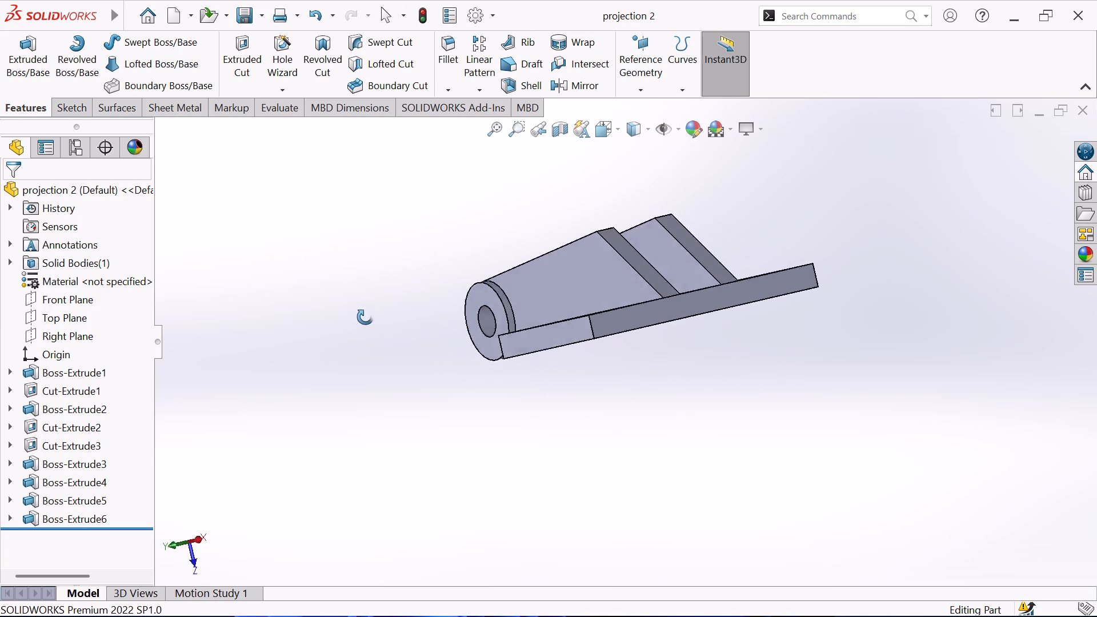
{"action": "middle_click_drag", "start_coordinate": [365, 317], "coordinate": [462, 273]}
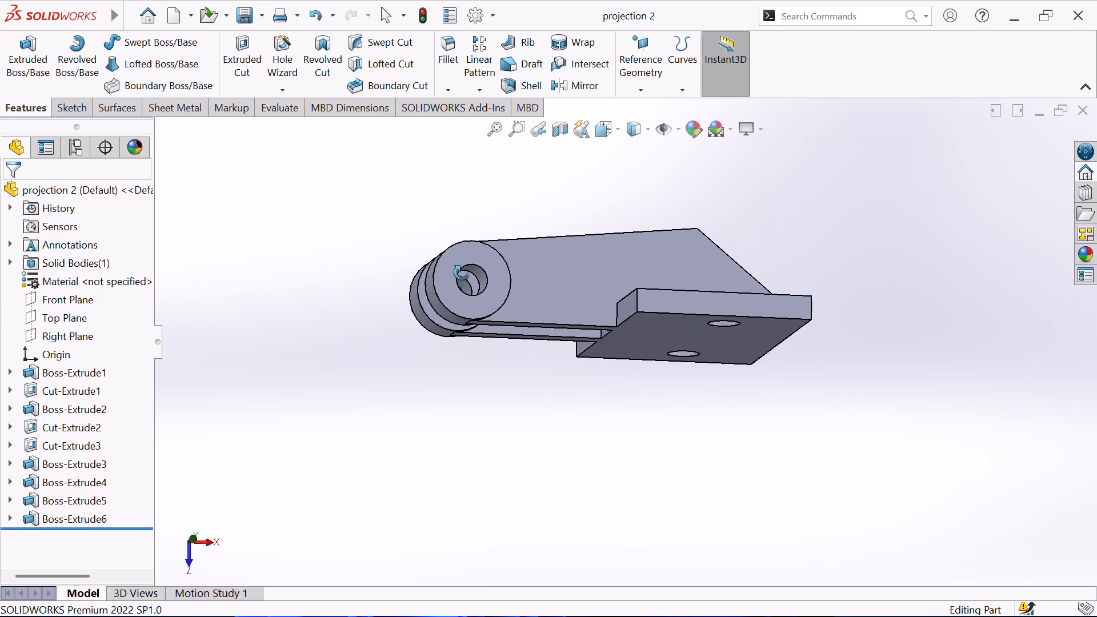
{"action": "middle_click_drag", "start_coordinate": [462, 273], "coordinate": [450, 266]}
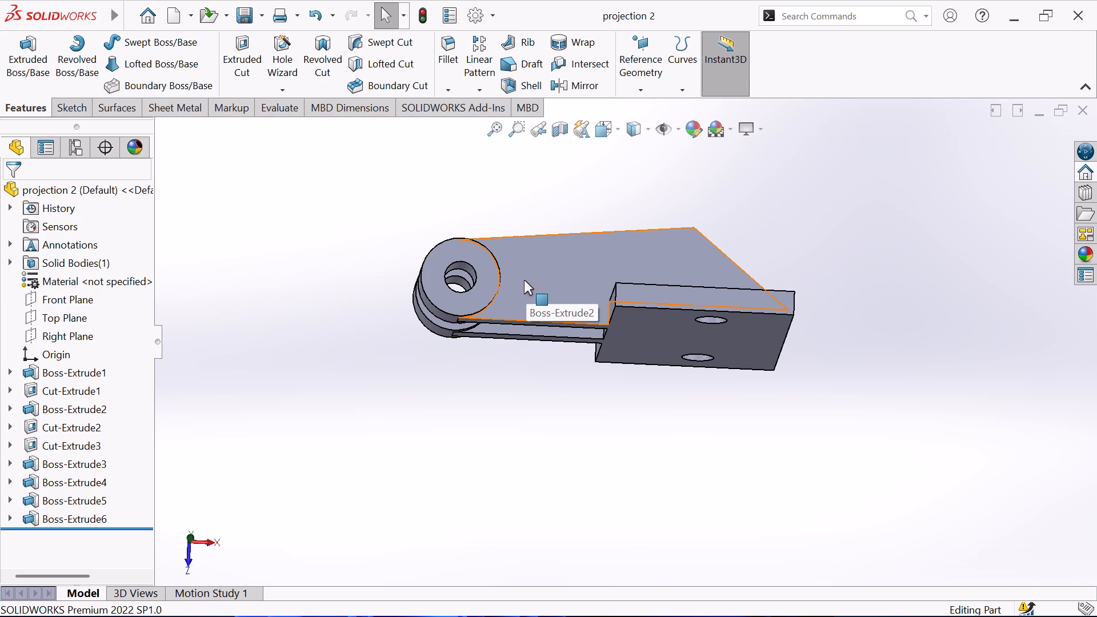
{"action": "scroll", "coordinate": [524, 280], "scroll_direction": "up", "scroll_amount": 1}
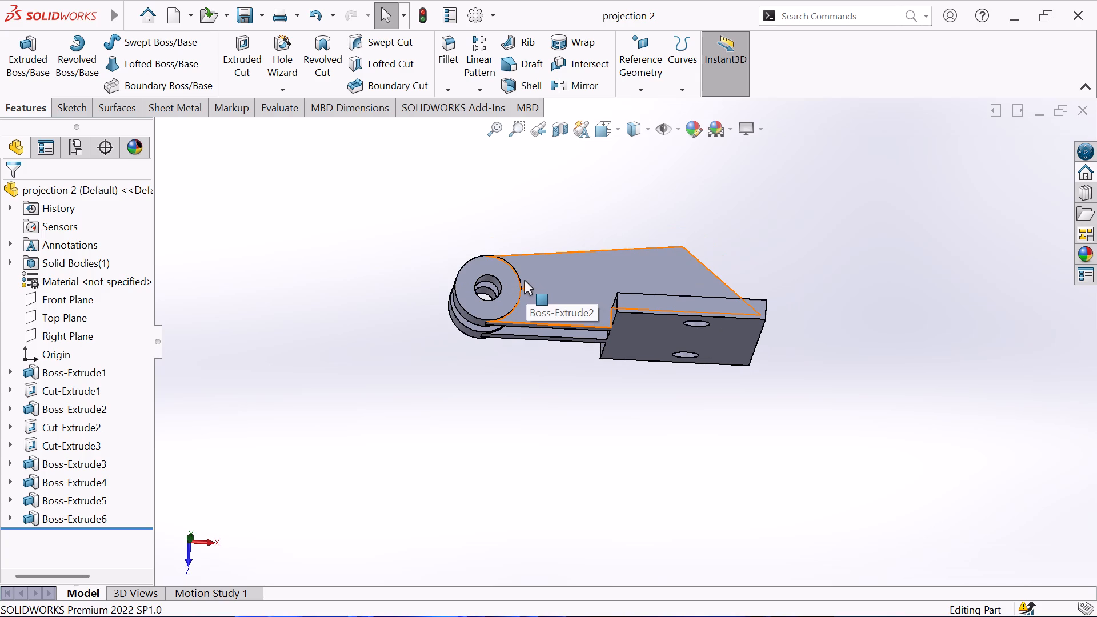
{"action": "key", "text": "ctrl+8"}
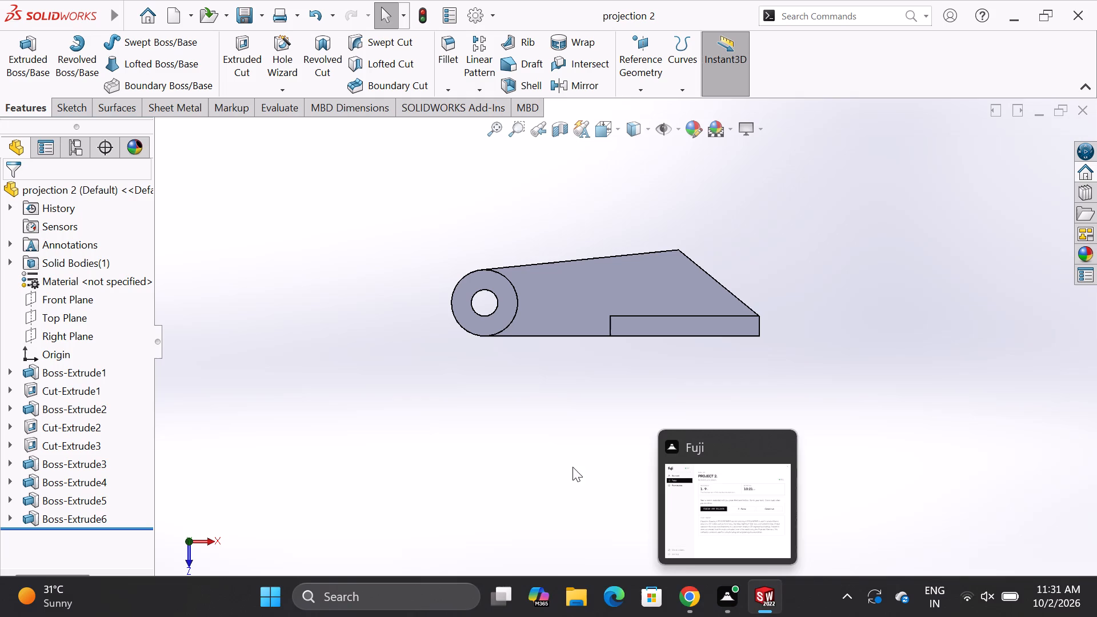
{"action": "scroll", "coordinate": [407, 398], "scroll_direction": "up", "scroll_amount": 1}
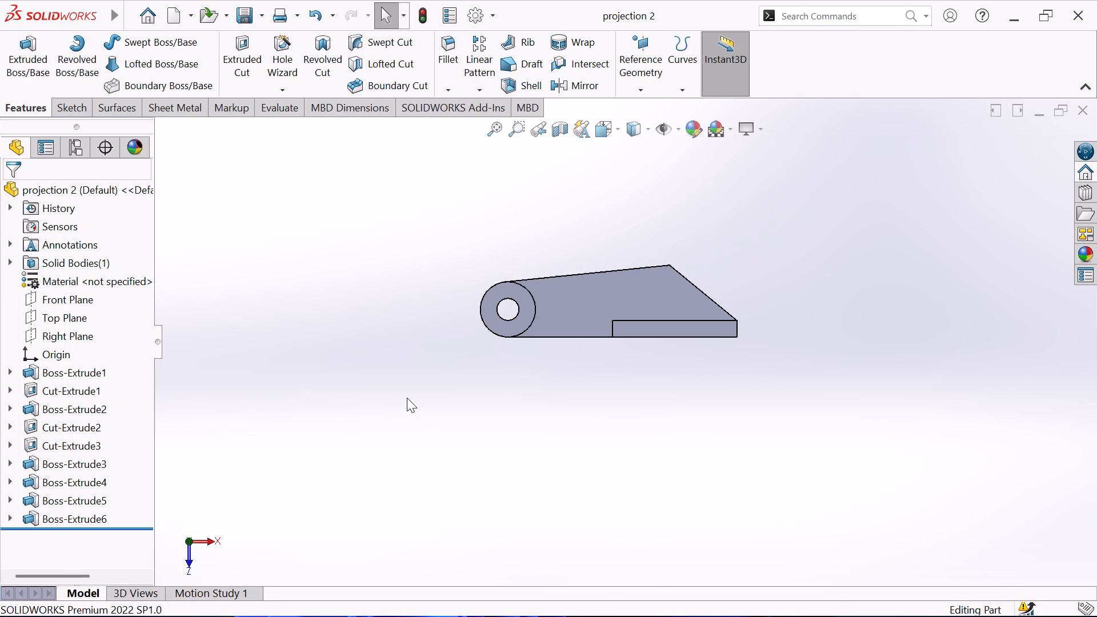
{"action": "middle_click_drag", "start_coordinate": [407, 398], "coordinate": [487, 275]}
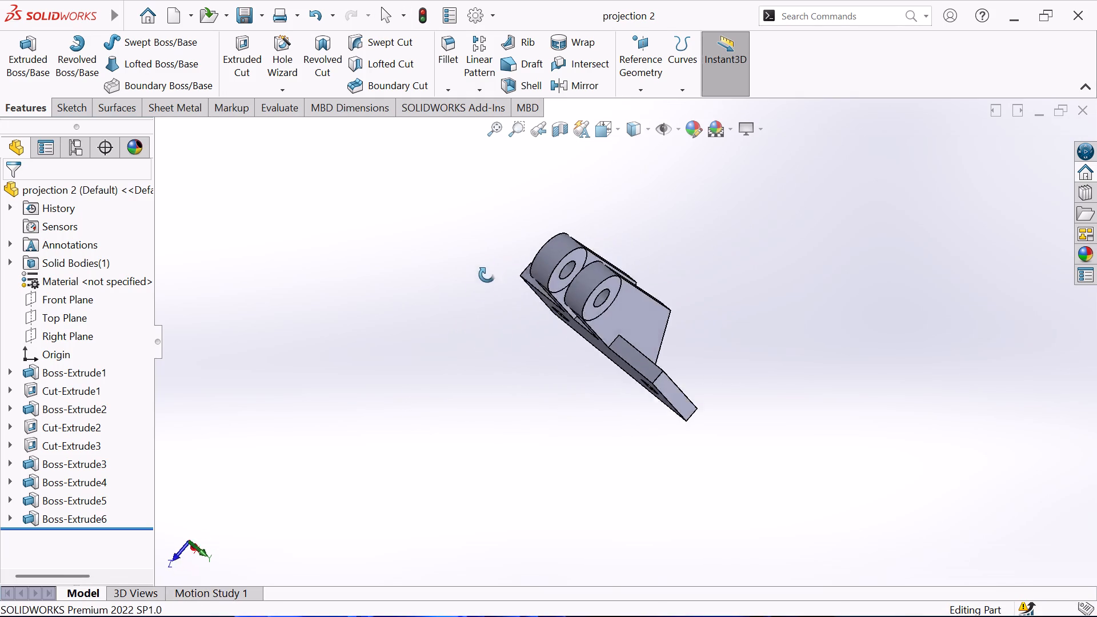
{"action": "middle_click_drag", "start_coordinate": [487, 275], "coordinate": [482, 293]}
{"action": "middle_click", "coordinate": [482, 293]}
{"action": "middle_click", "coordinate": [482, 293]}
{"action": "middle_click", "coordinate": [482, 293]}
{"action": "scroll", "coordinate": [606, 302], "scroll_direction": "down", "scroll_amount": 1}
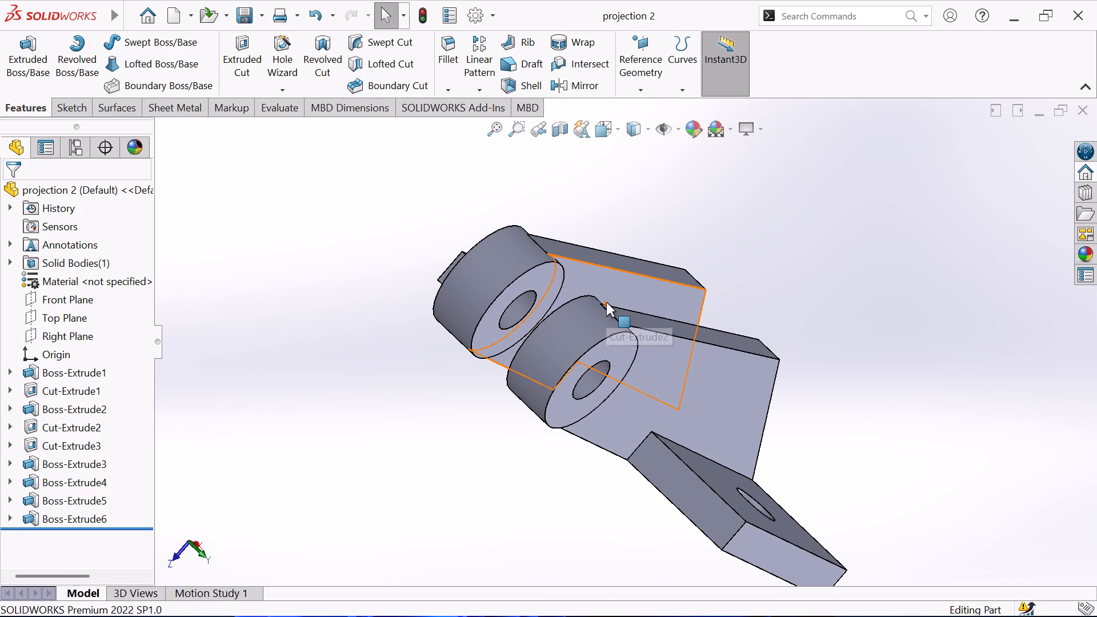
{"action": "middle_click_drag", "start_coordinate": [606, 302], "coordinate": [502, 336]}
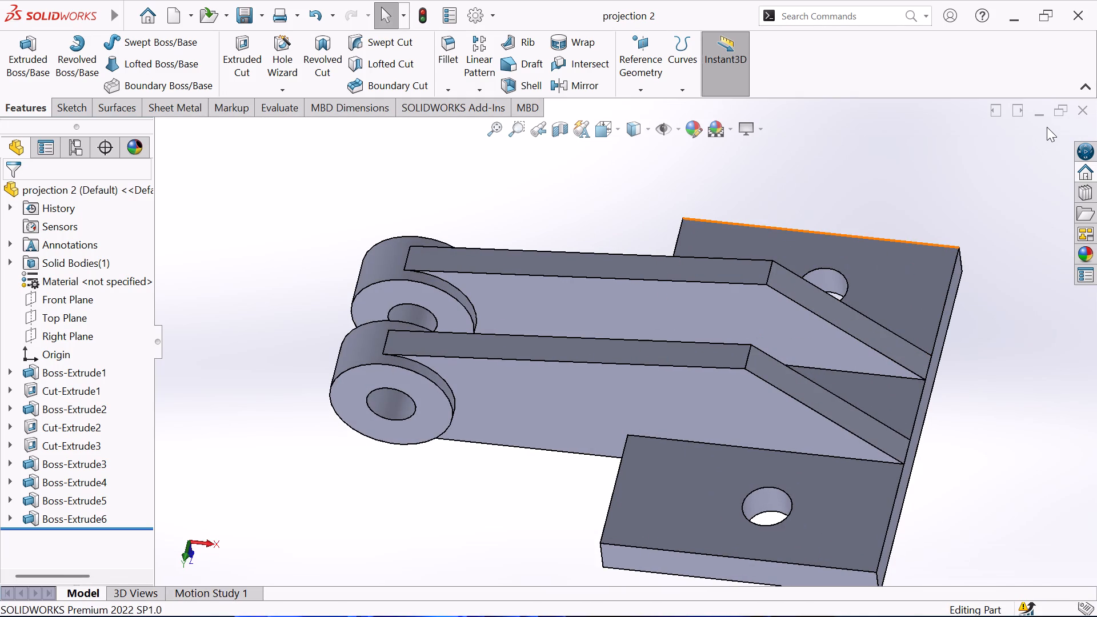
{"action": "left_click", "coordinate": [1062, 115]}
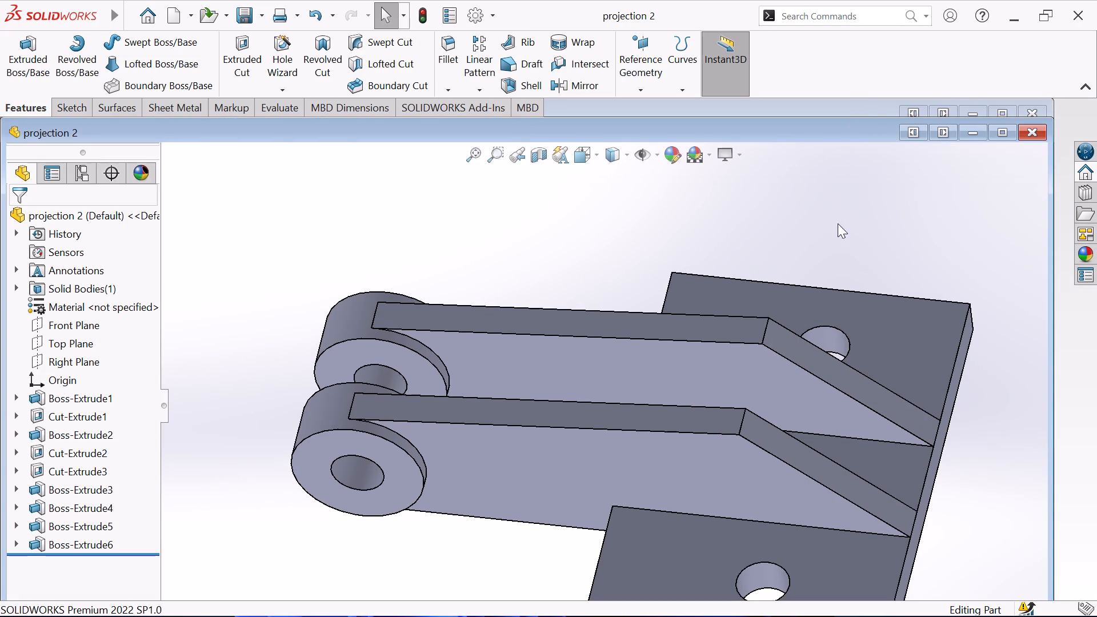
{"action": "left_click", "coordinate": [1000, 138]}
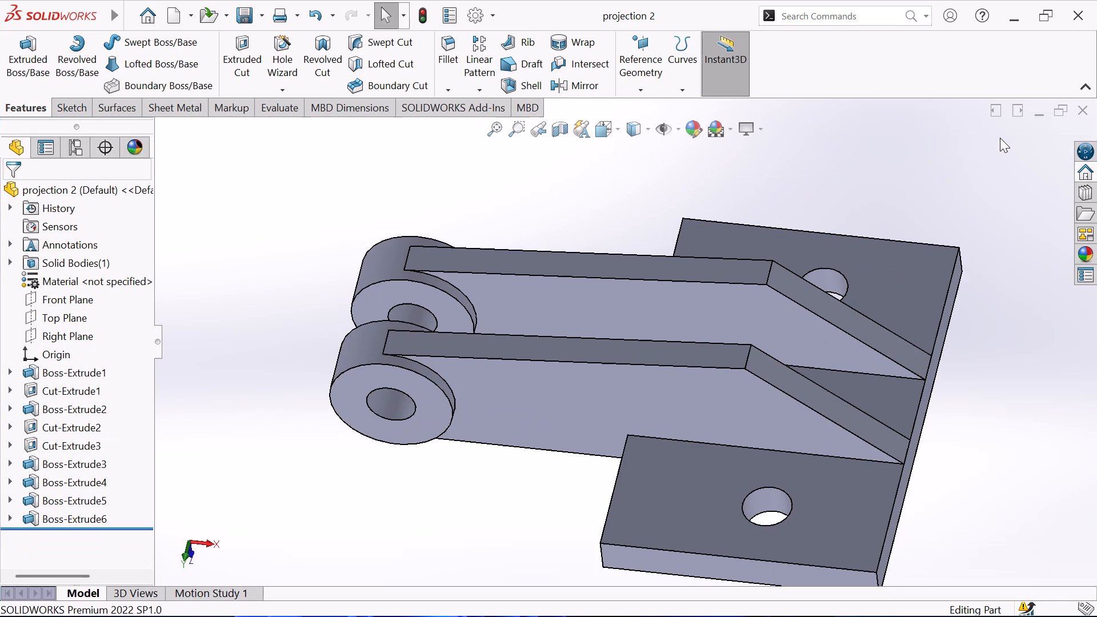